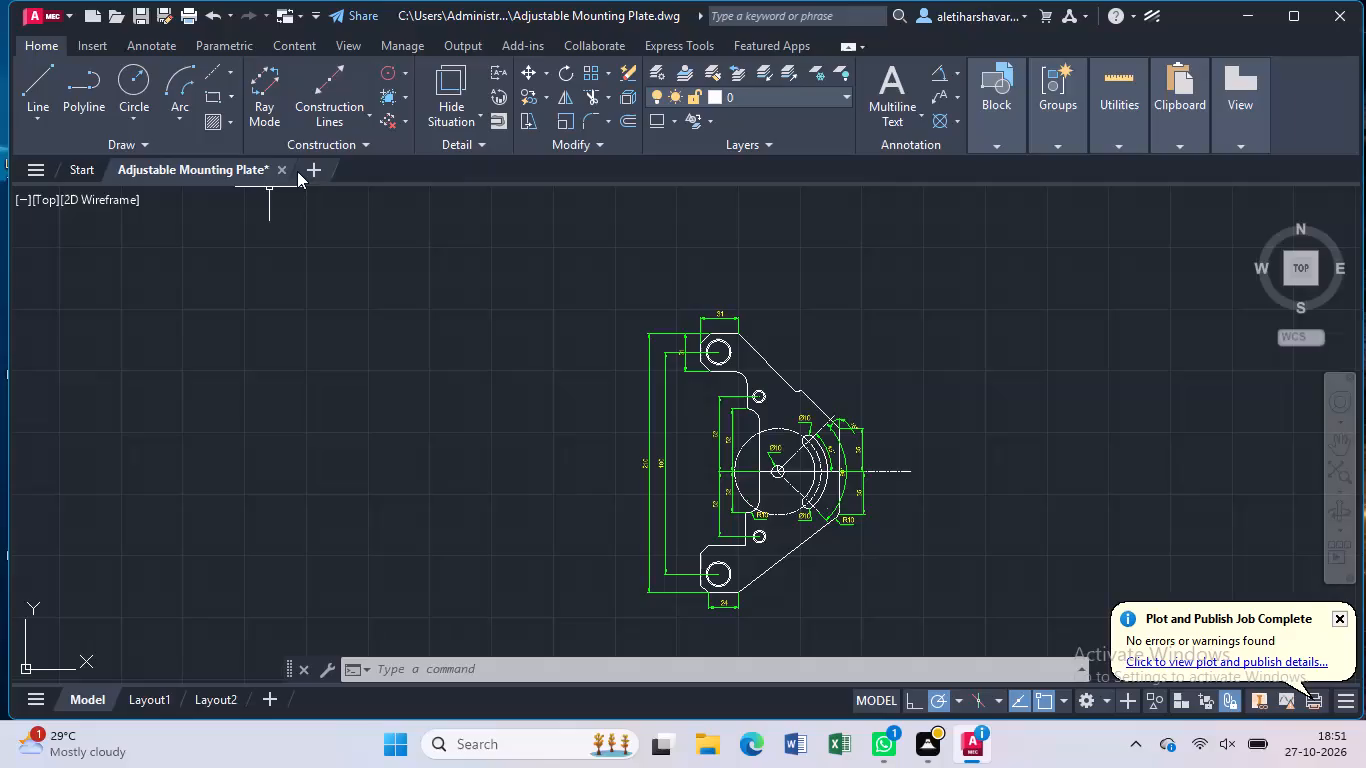
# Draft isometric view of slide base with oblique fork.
# Close the Adjustable Mounting Plate drawing without saving its changes.
pyautogui.click(280, 168)
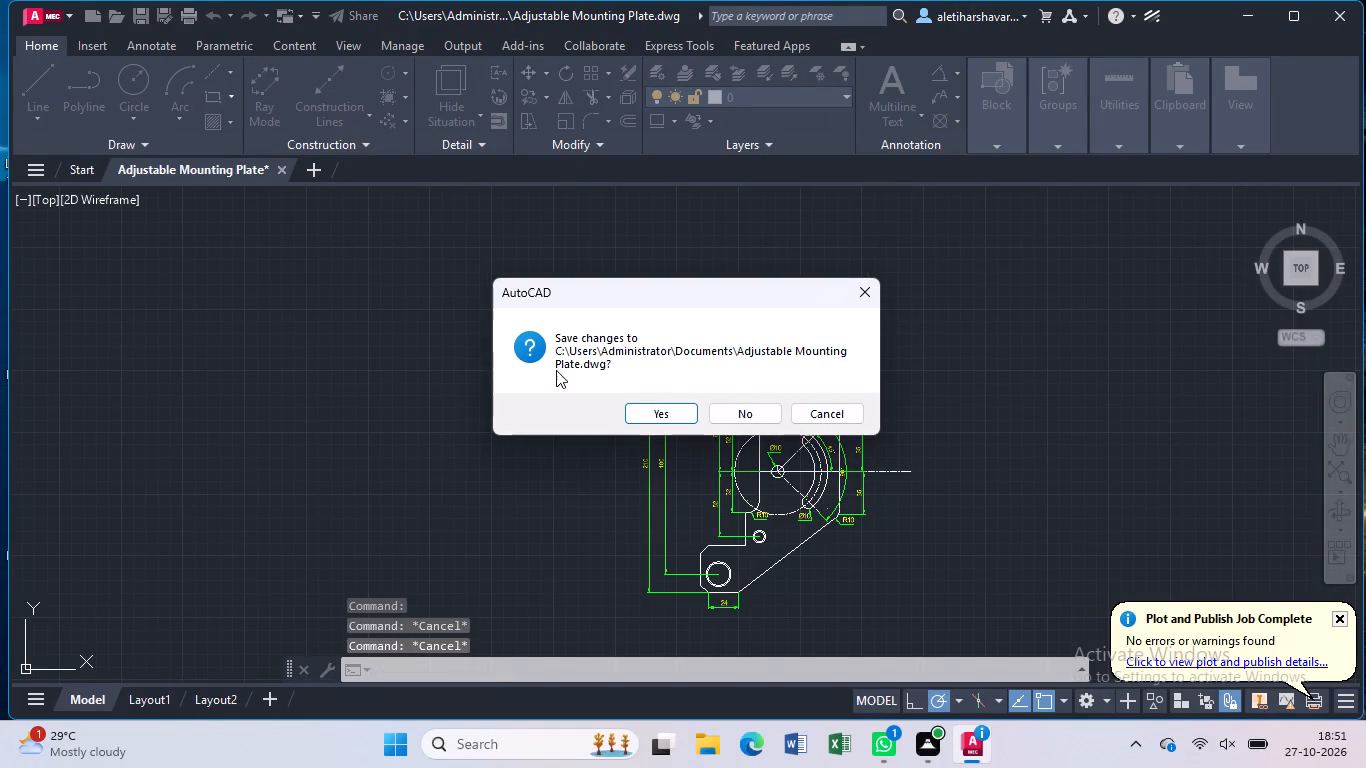
pyautogui.click(745, 417)
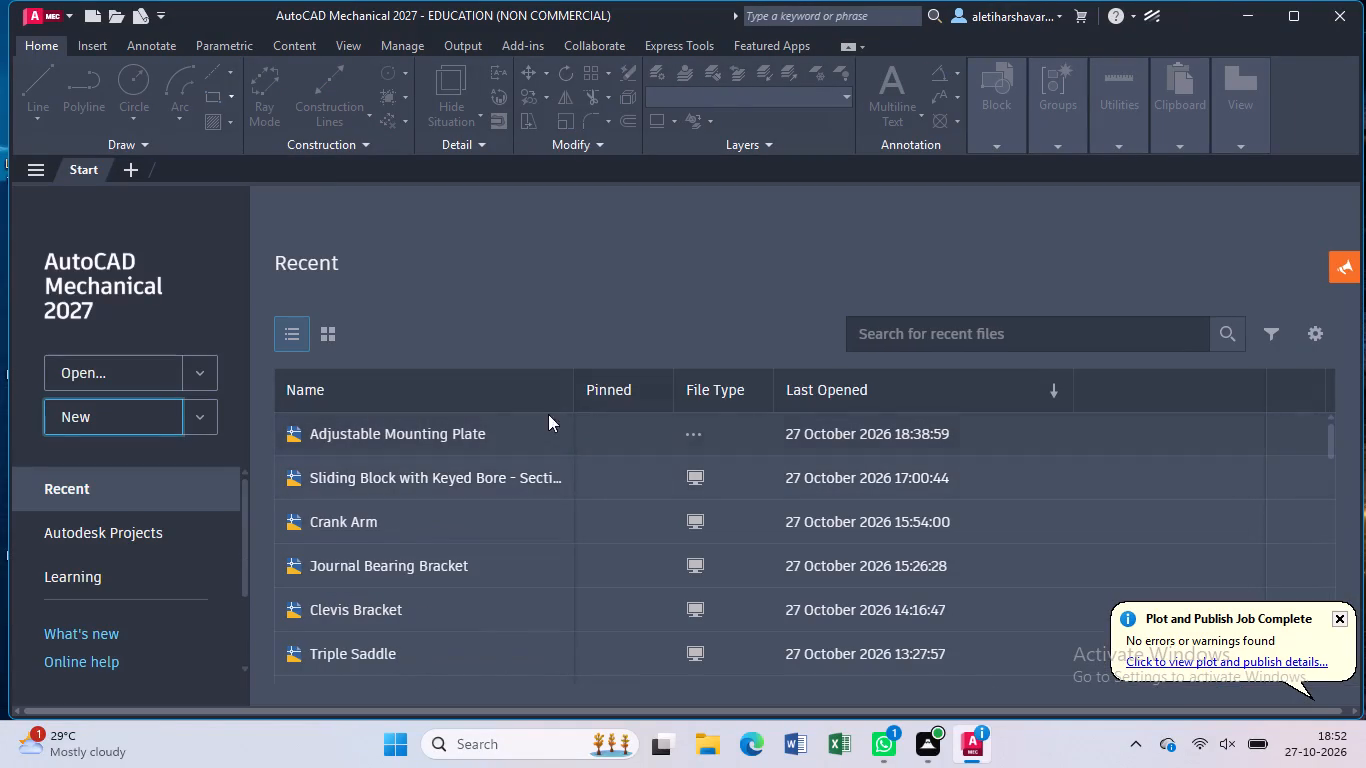
# Create a new blank drawing and turn on isometric drafting with the left isoplane.
pyautogui.click(104, 406)
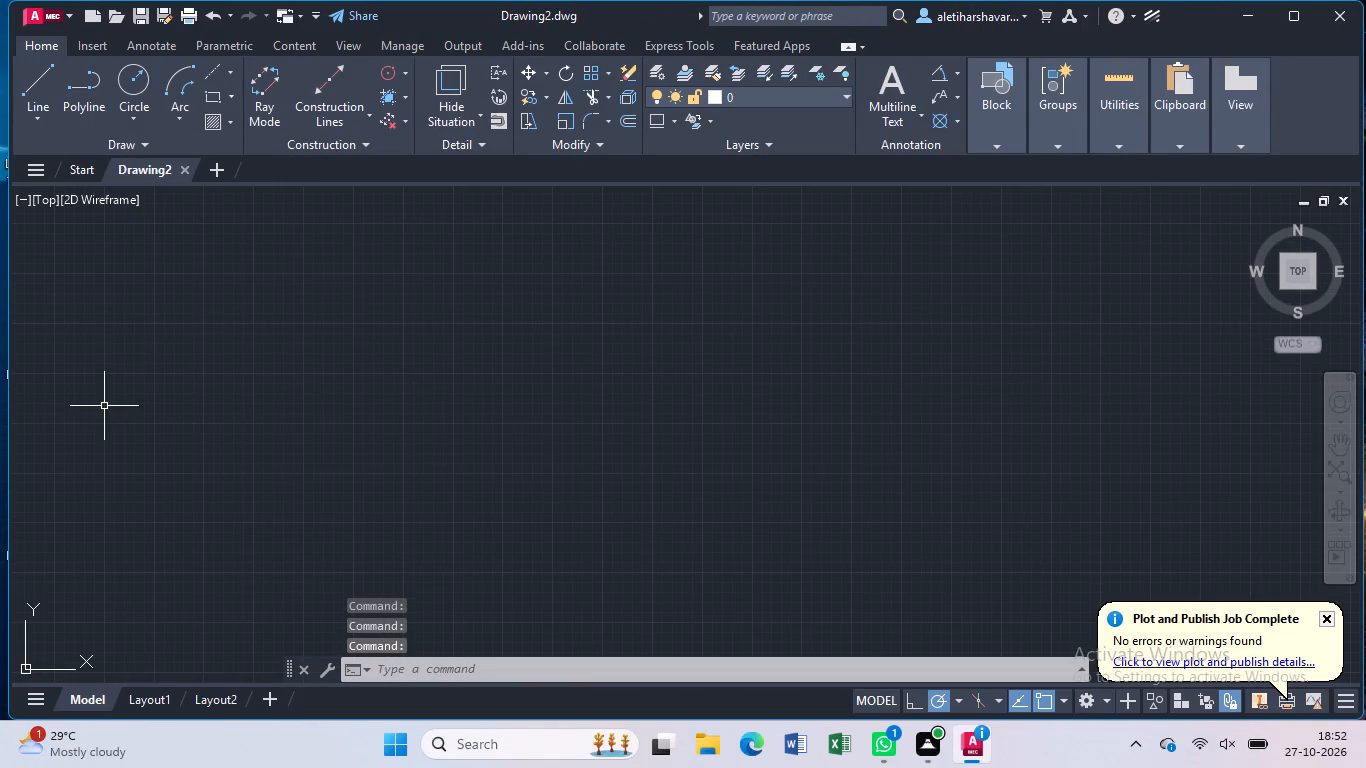
pyautogui.write('lo')
pyautogui.click(178, 488)
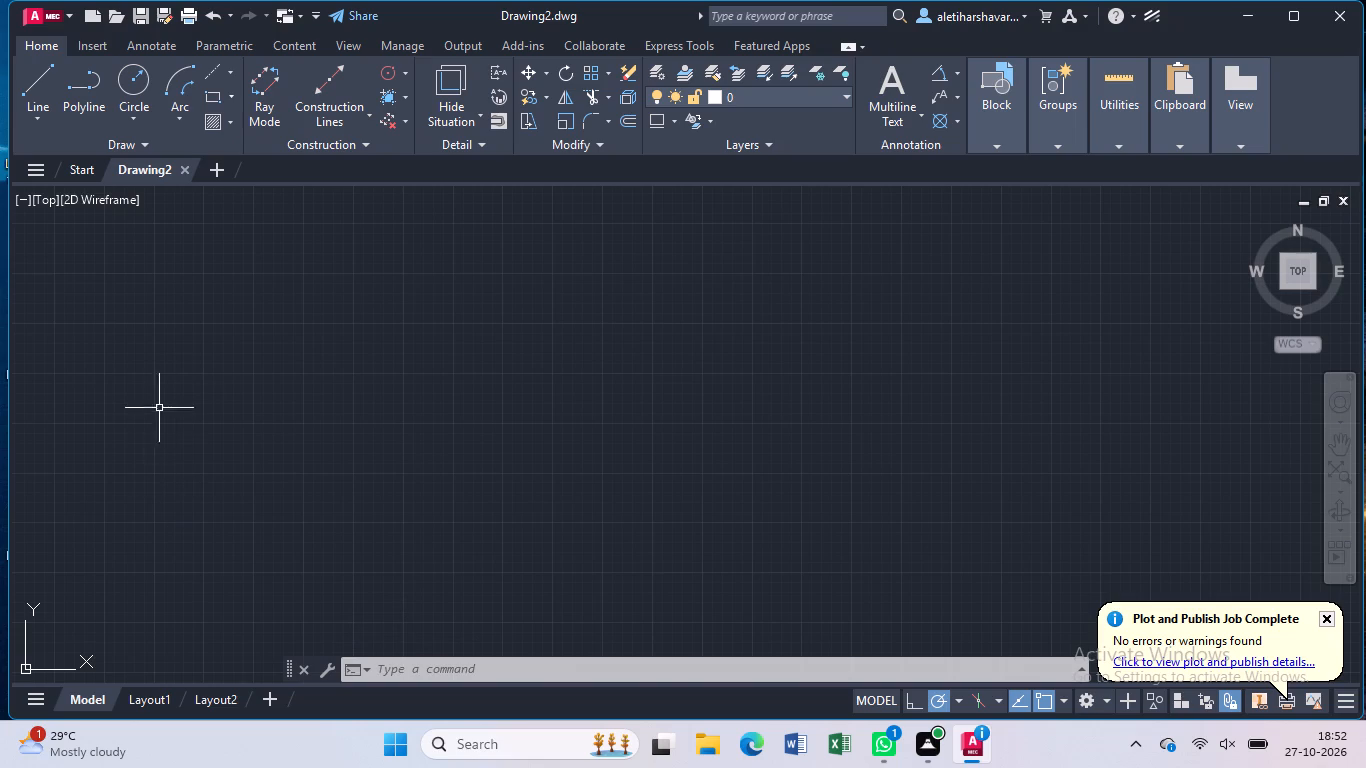
pyautogui.click(977, 700)
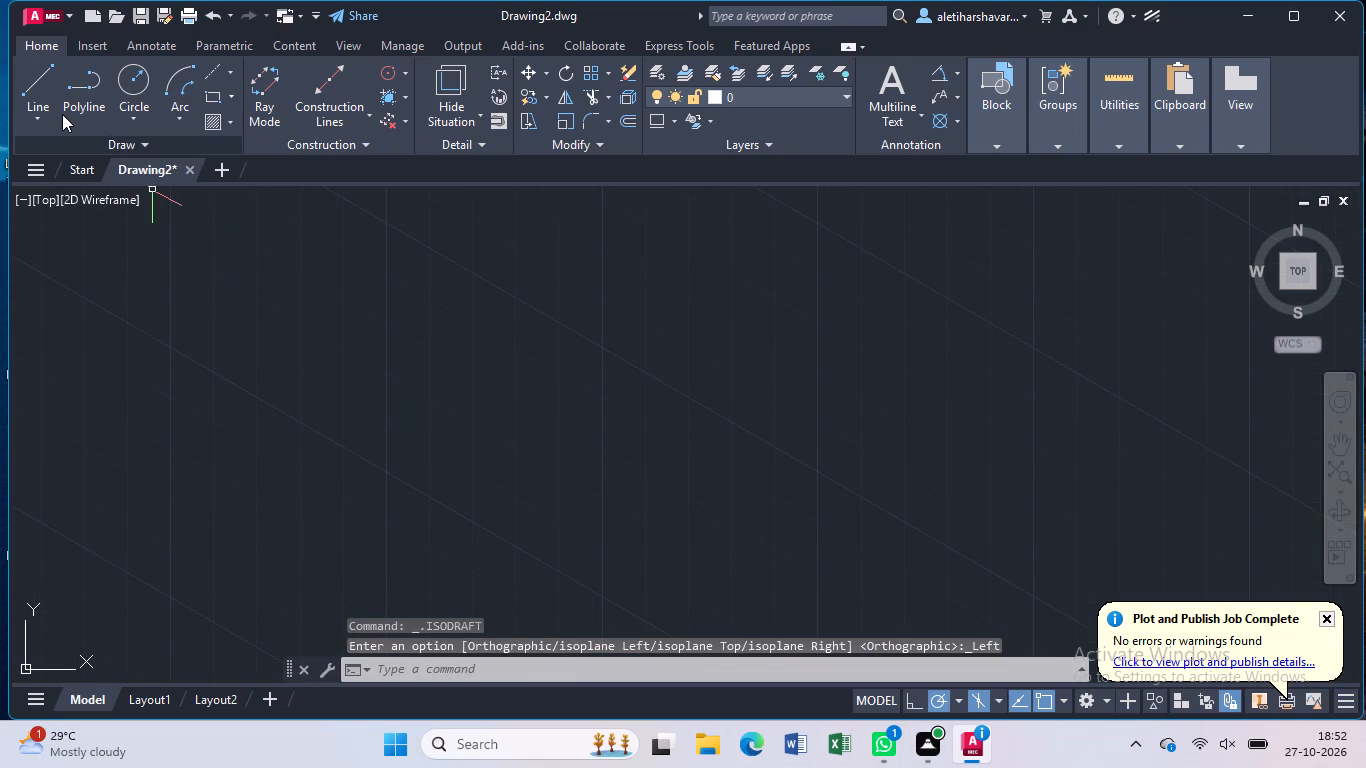
# Start the side profile with connected lines: 45 at 30°, 20 vertically upward, and 35 at 30°.
pyautogui.click(50, 88)
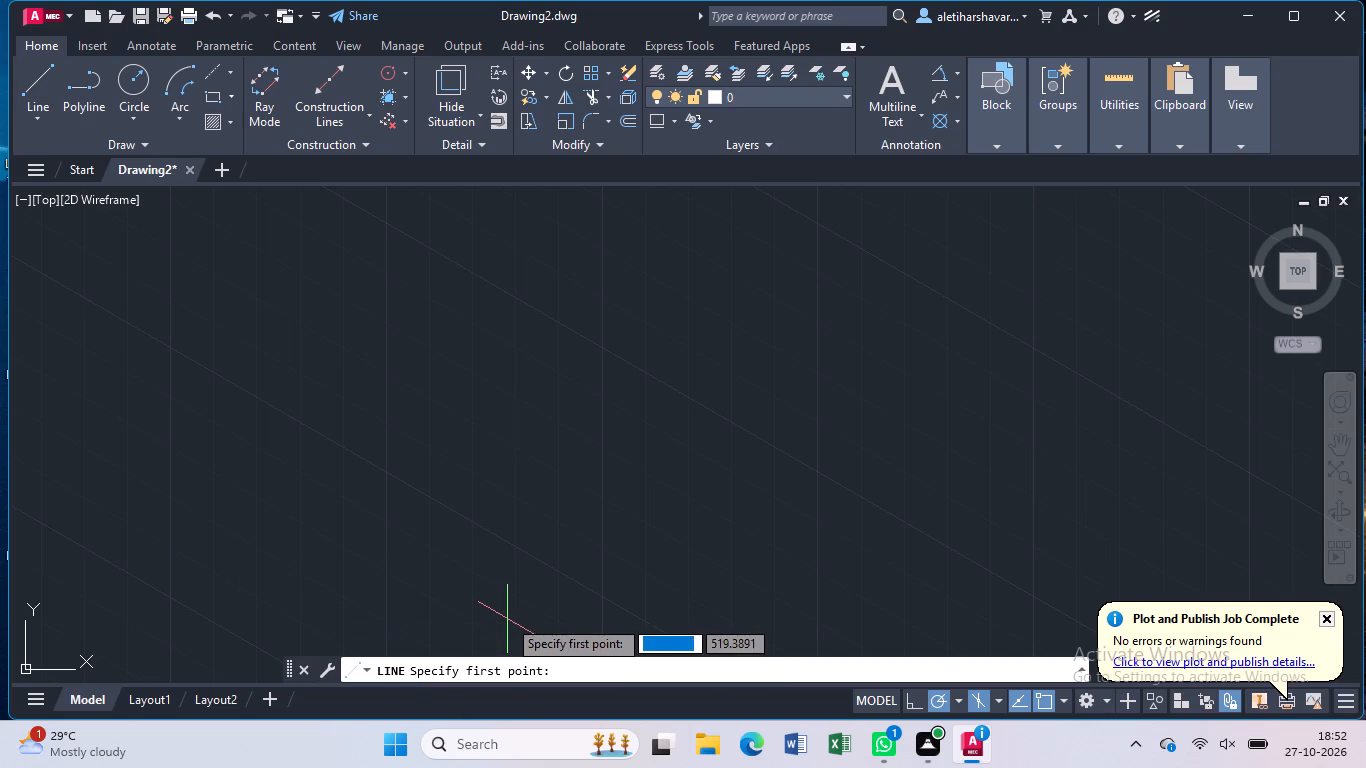
pyautogui.click(528, 596)
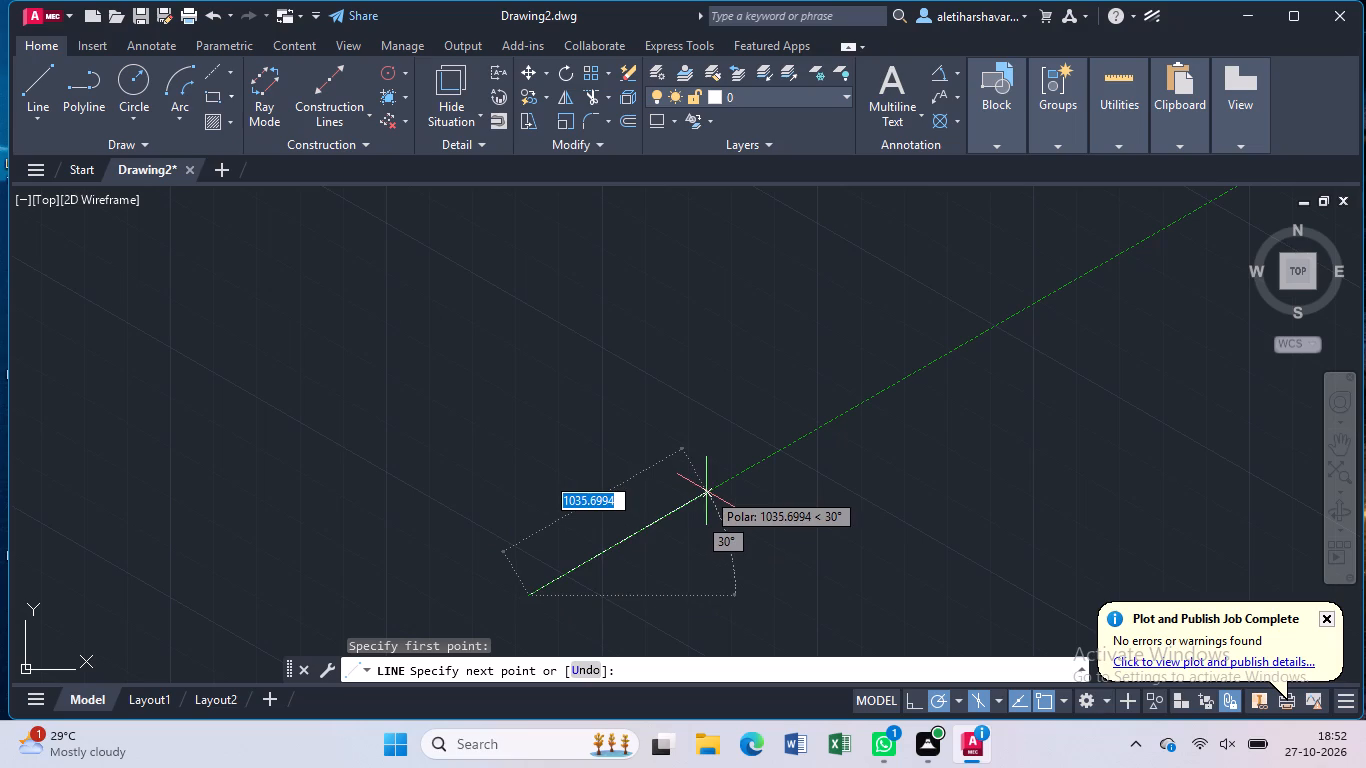
pyautogui.write('45')
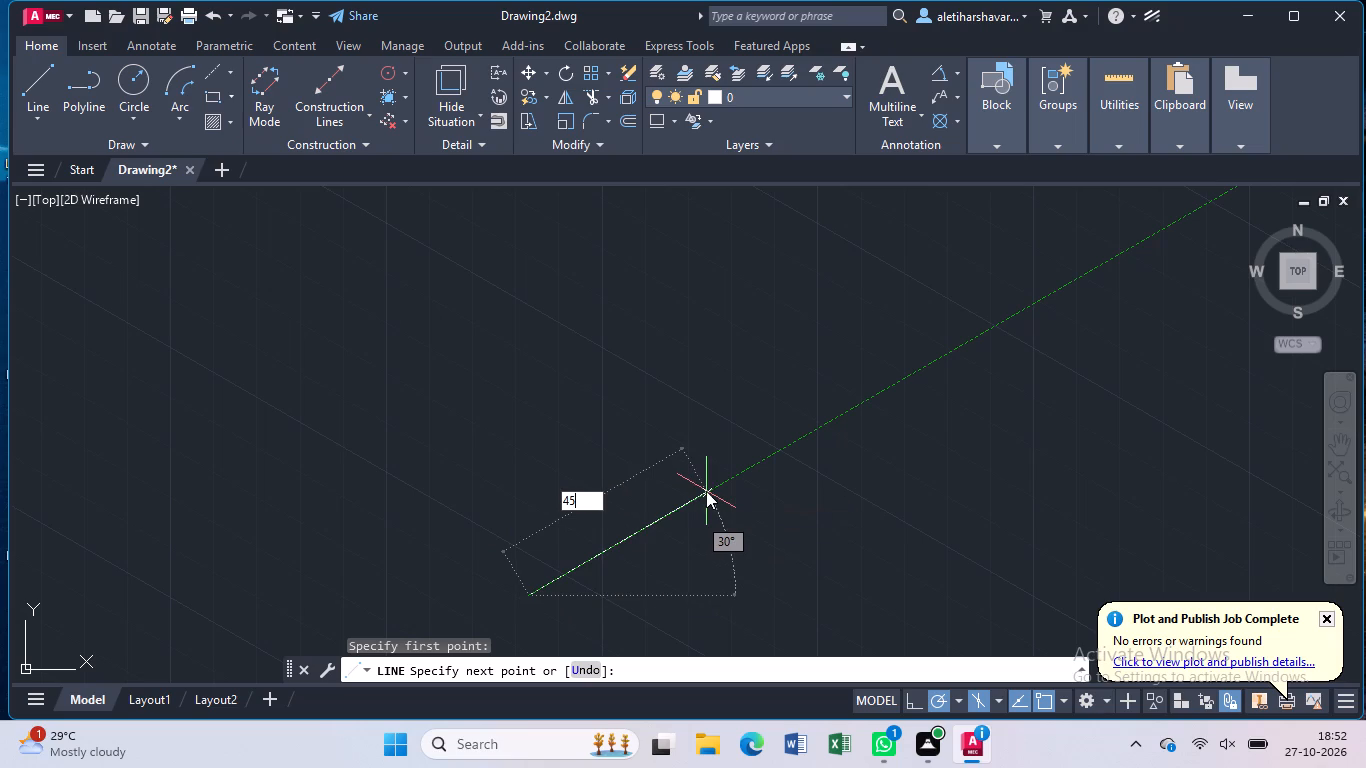
pyautogui.press('Return')
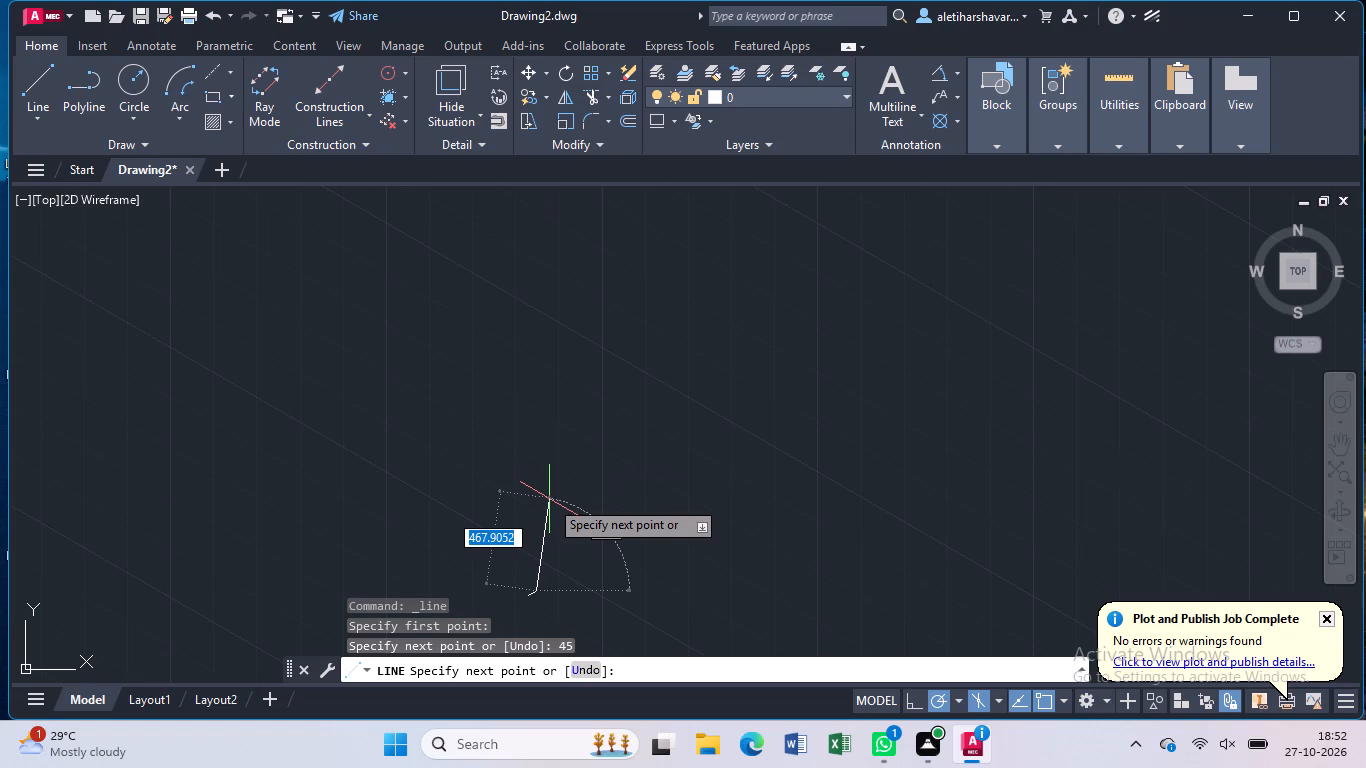
pyautogui.scroll(1, 549, 499)
pyautogui.moveTo(529, 592); pyautogui.dragTo(628, 452, button='middle')
pyautogui.scroll(3, 628, 452)
pyautogui.moveTo(601, 543); pyautogui.dragTo(619, 488, button='middle')
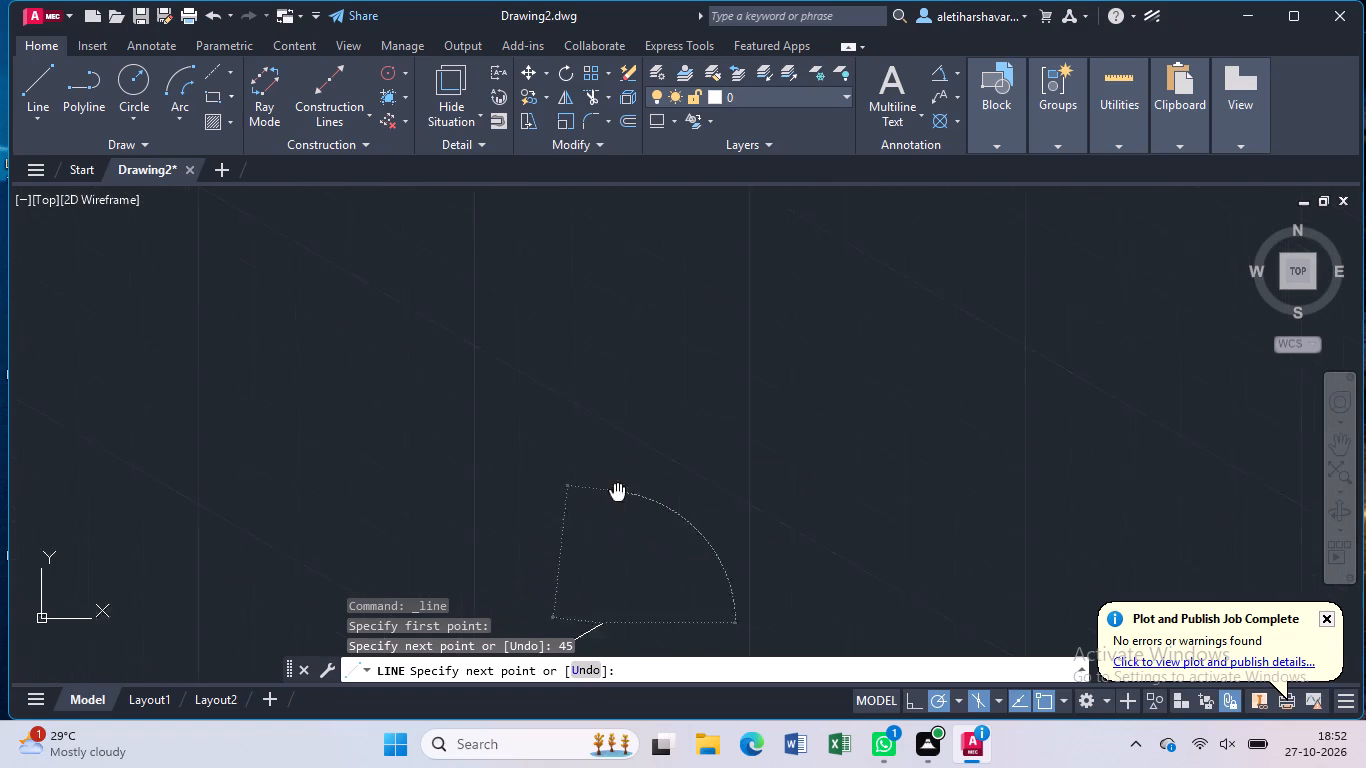
pyautogui.moveTo(619, 488); pyautogui.dragTo(673, 358, button='middle')
pyautogui.scroll(2, 677, 403)
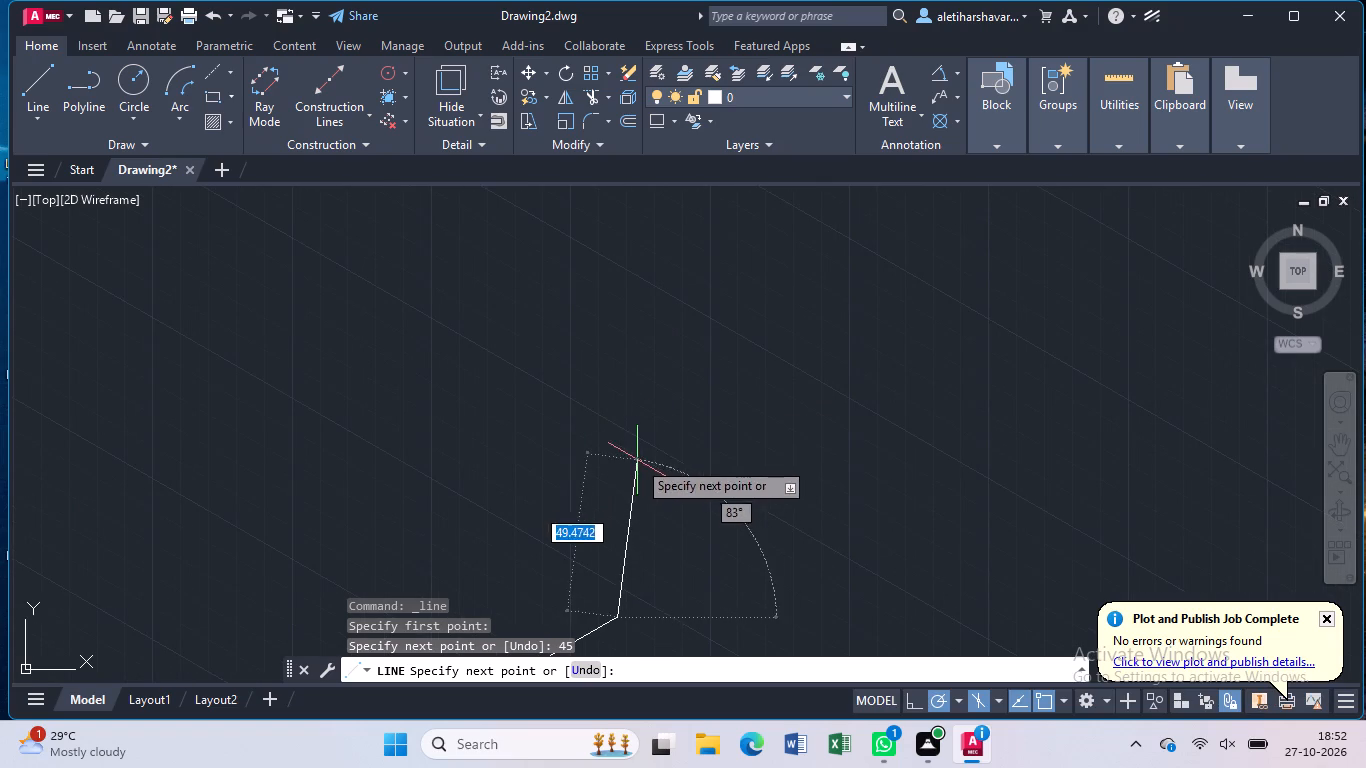
pyautogui.moveTo(634, 465); pyautogui.dragTo(646, 328, button='middle')
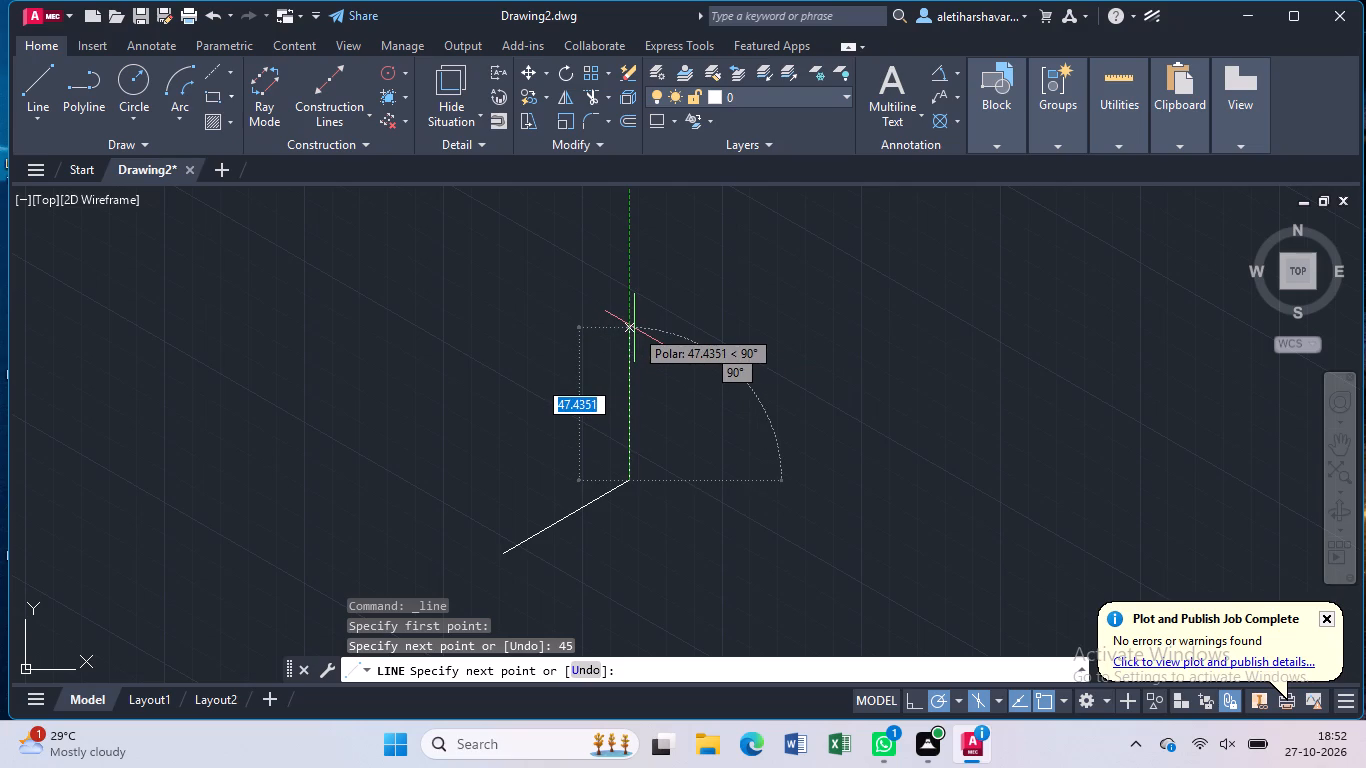
pyautogui.press('2')
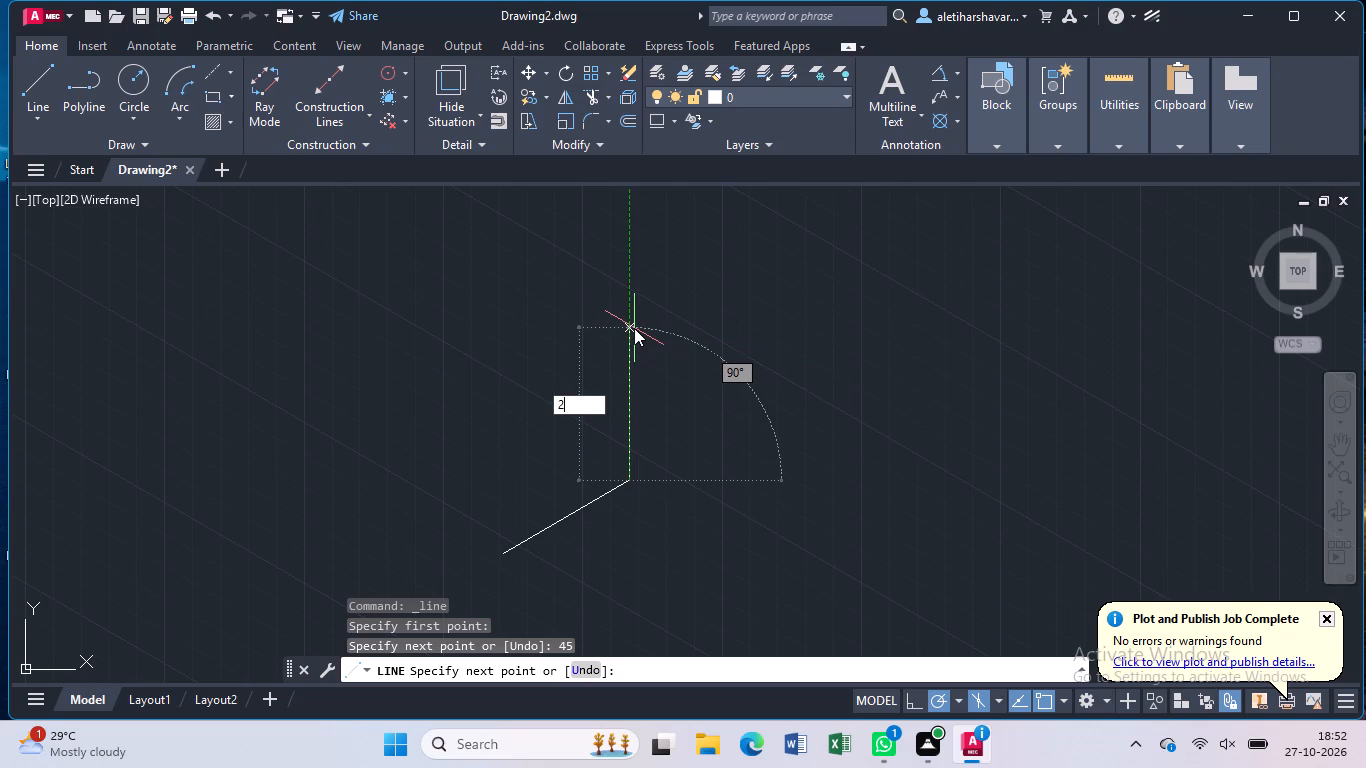
pyautogui.press('0')
pyautogui.press('Return')
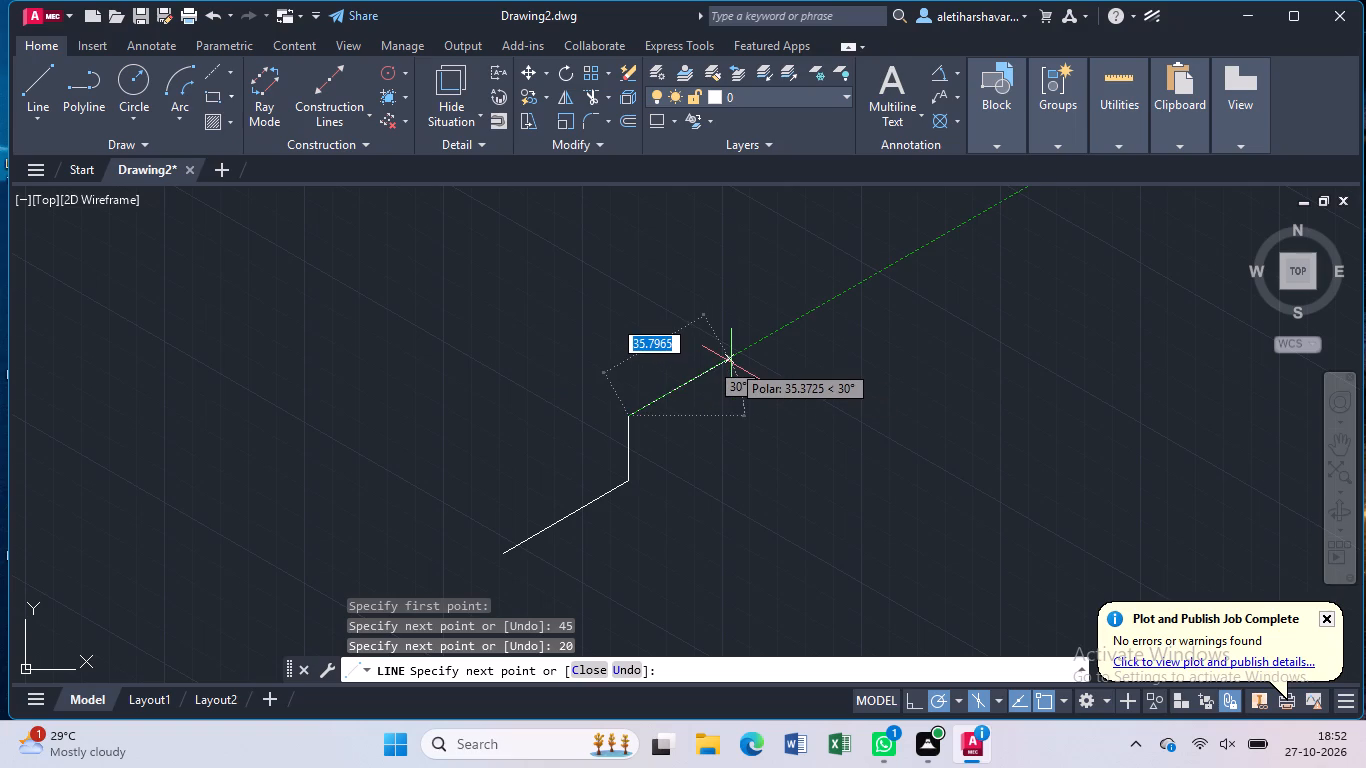
pyautogui.write('35')
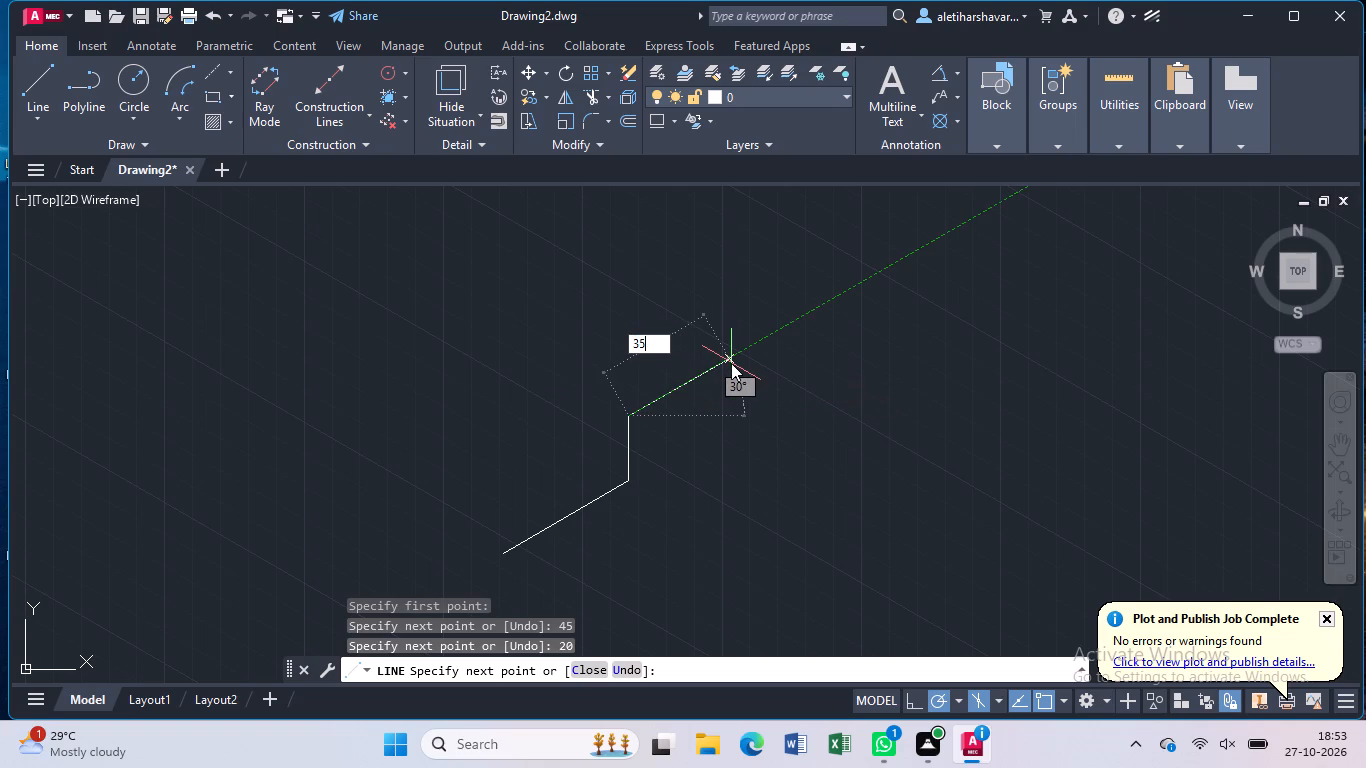
pyautogui.press('Return')
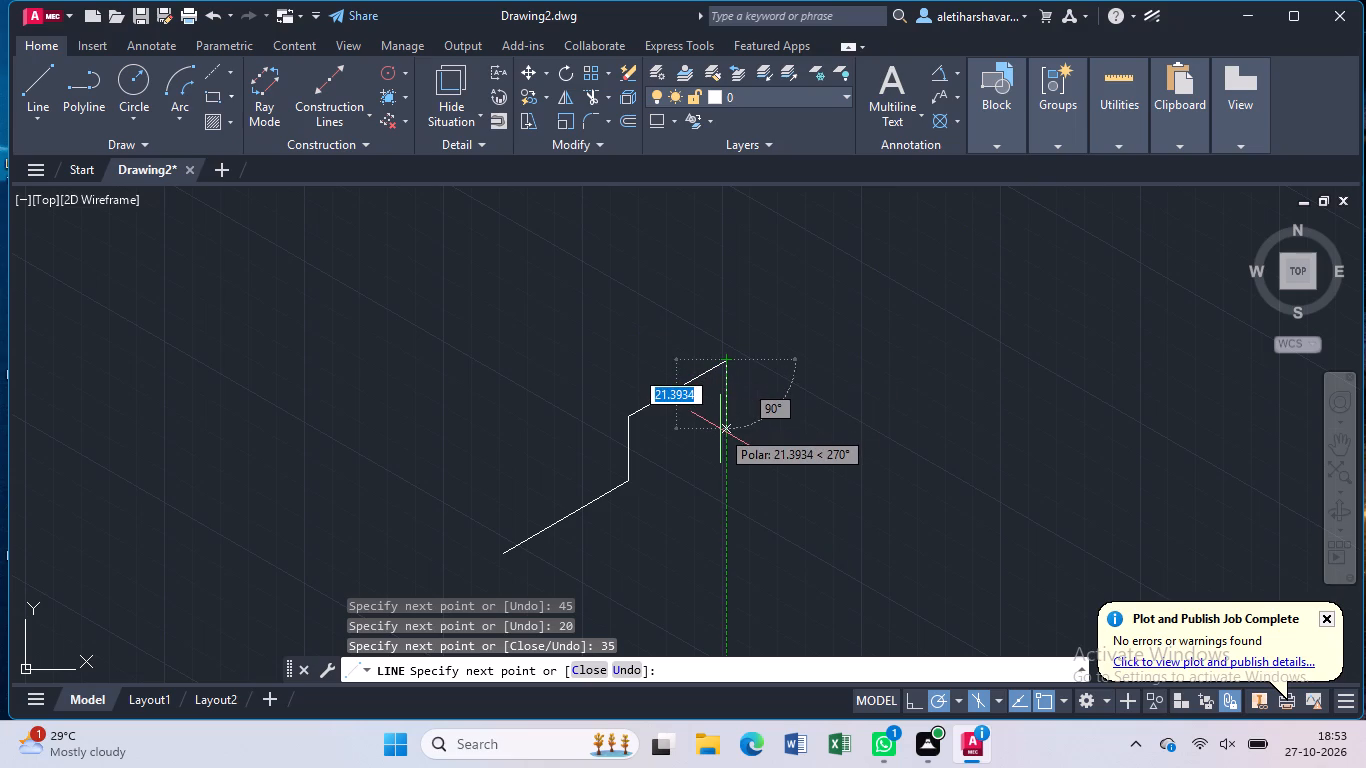
# Continue the profile with lines 20 straight down, 10 at 30°, 50 straight up, and 40 back at 210°.
pyautogui.press('1')
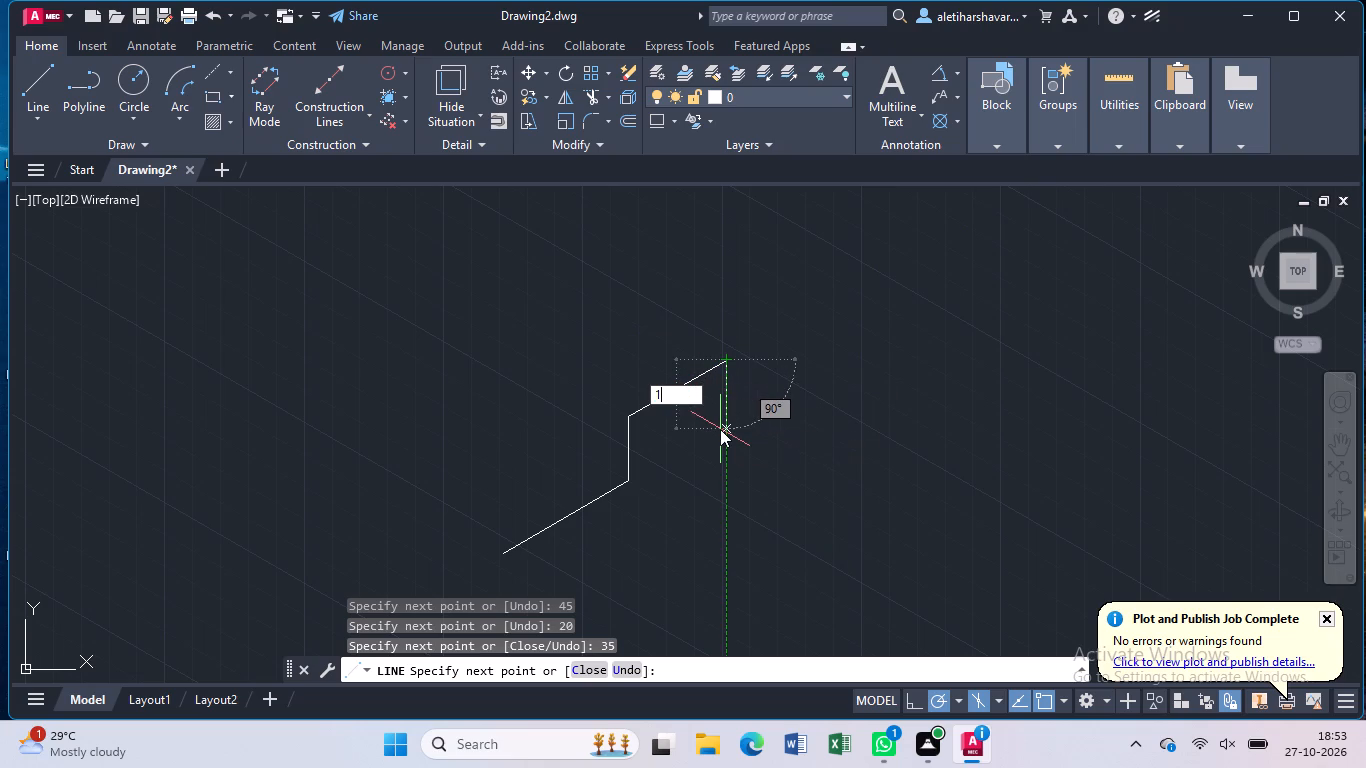
pyautogui.press('BackSpace')
pyautogui.press('2')
pyautogui.press('0')
pyautogui.press('Return')
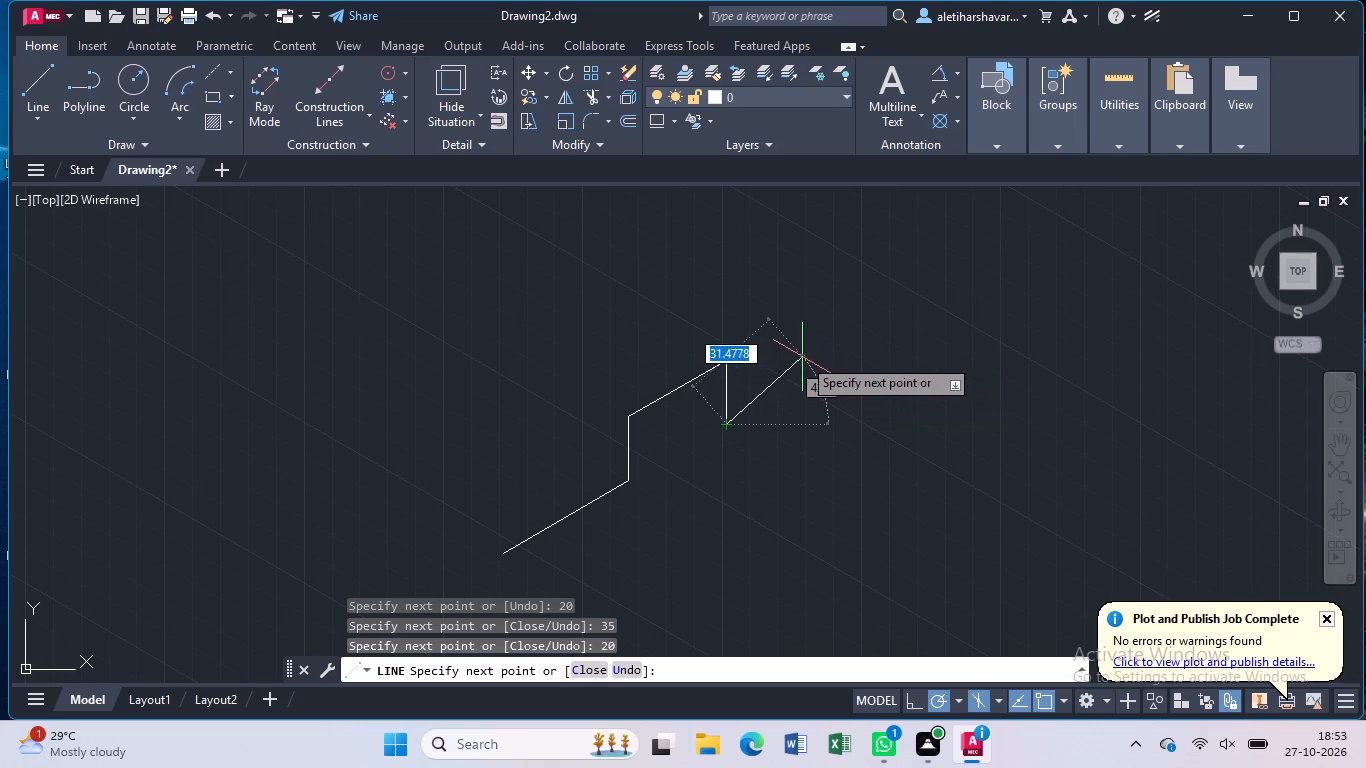
pyautogui.write('10')
pyautogui.press('Return')
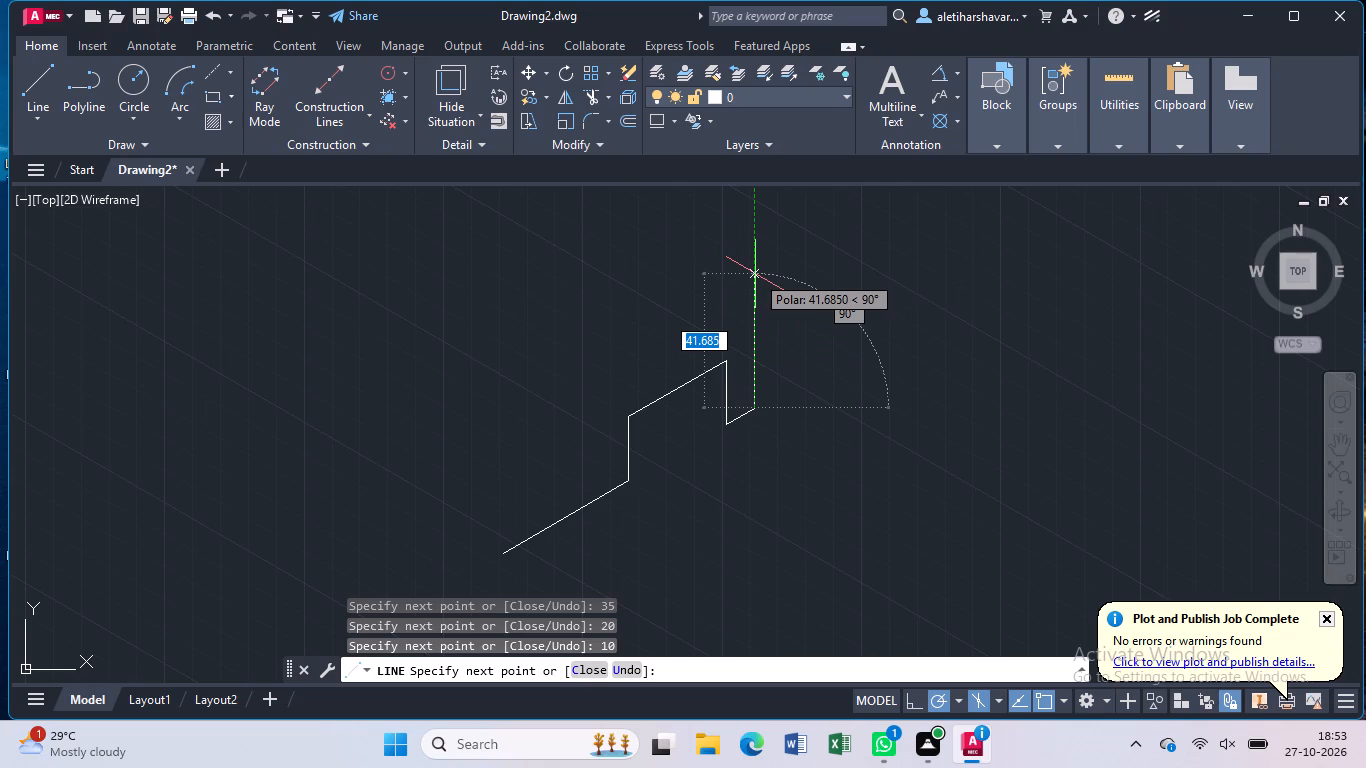
pyautogui.write('50')
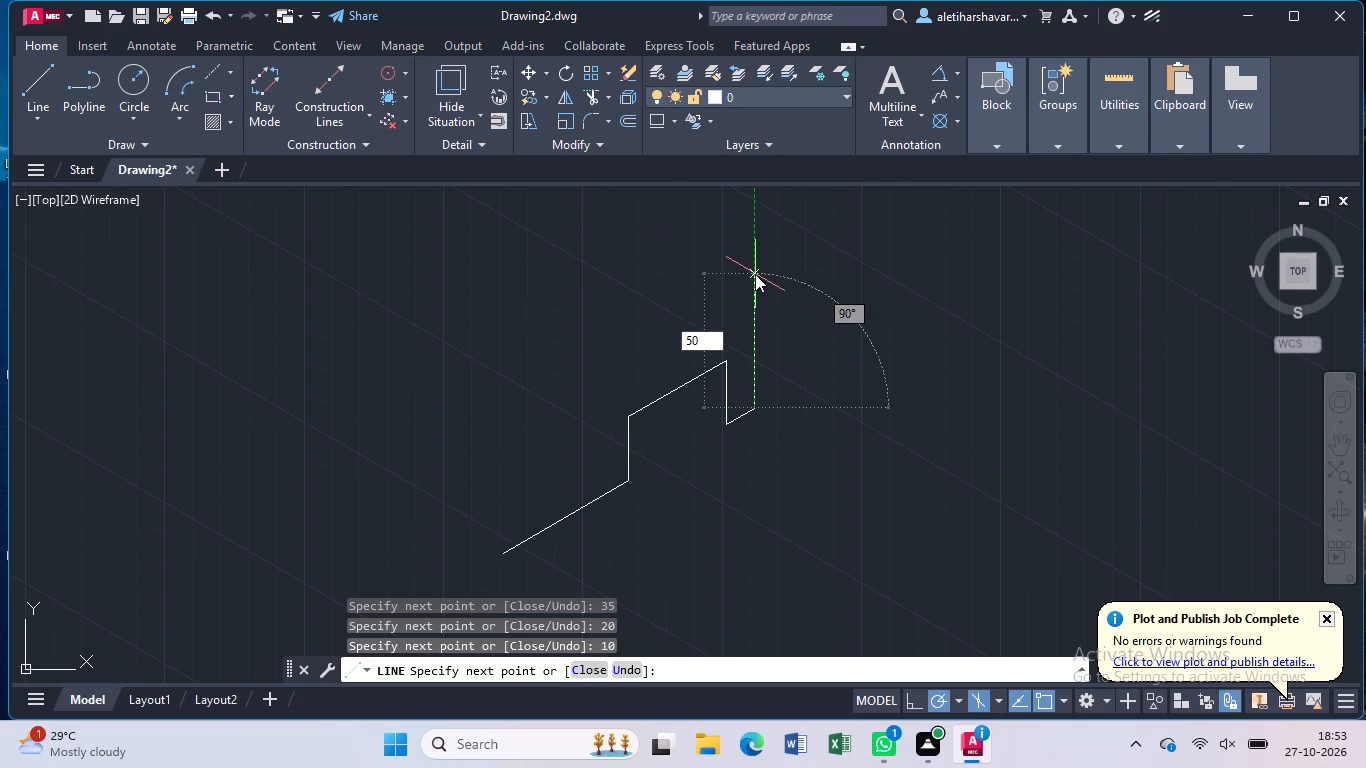
pyautogui.press('Return')
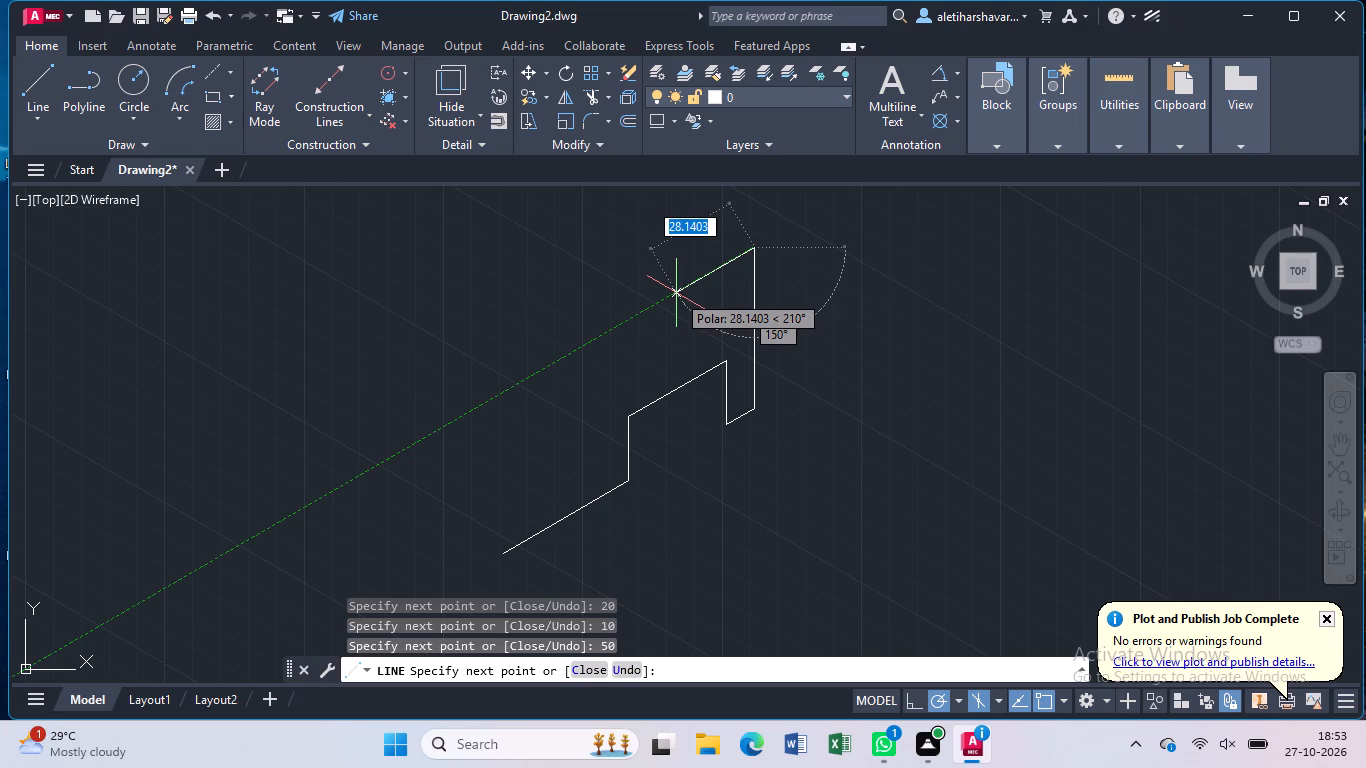
pyautogui.write('40')
pyautogui.press('Return')
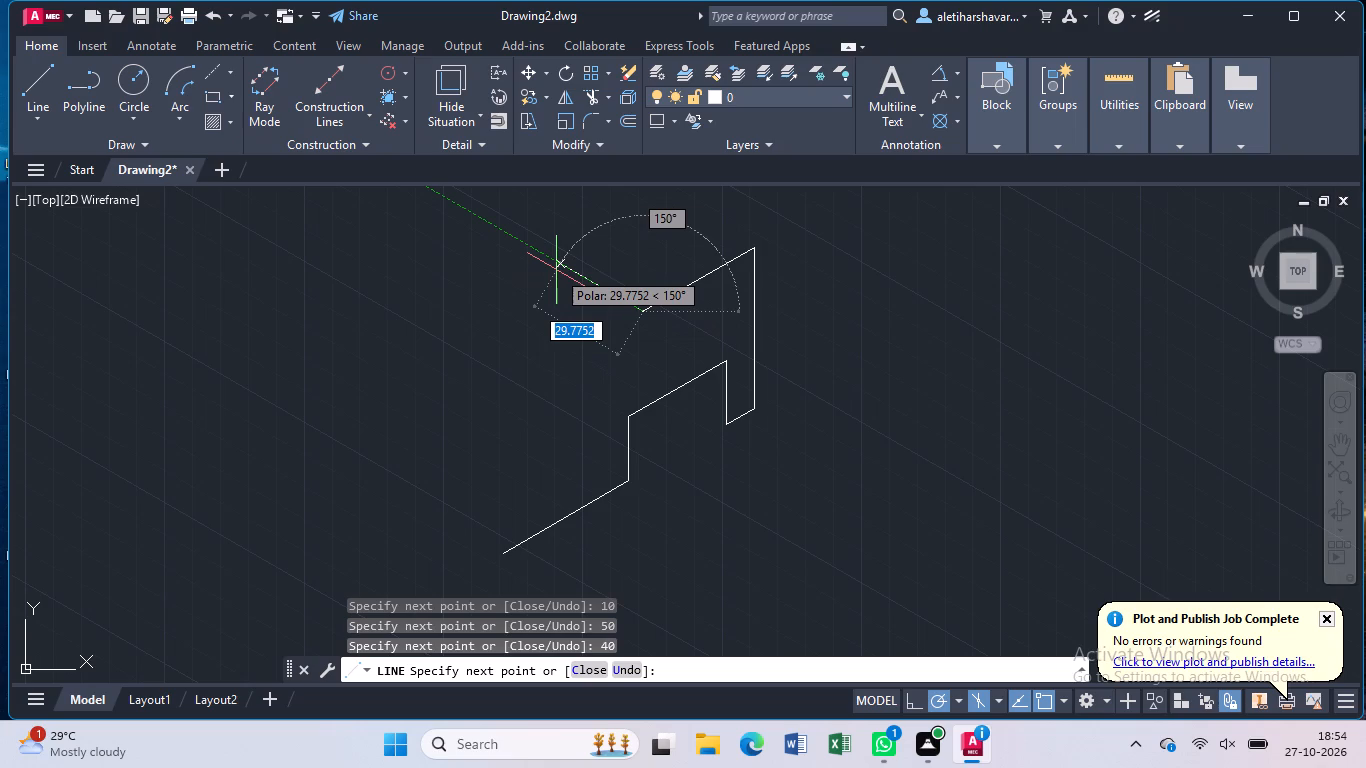
# Draw the isometric top face with lines 50 at 150°, 40 at 30°, and a closing edge to the profile's upper corner.
pyautogui.write('50')
pyautogui.press('Return')
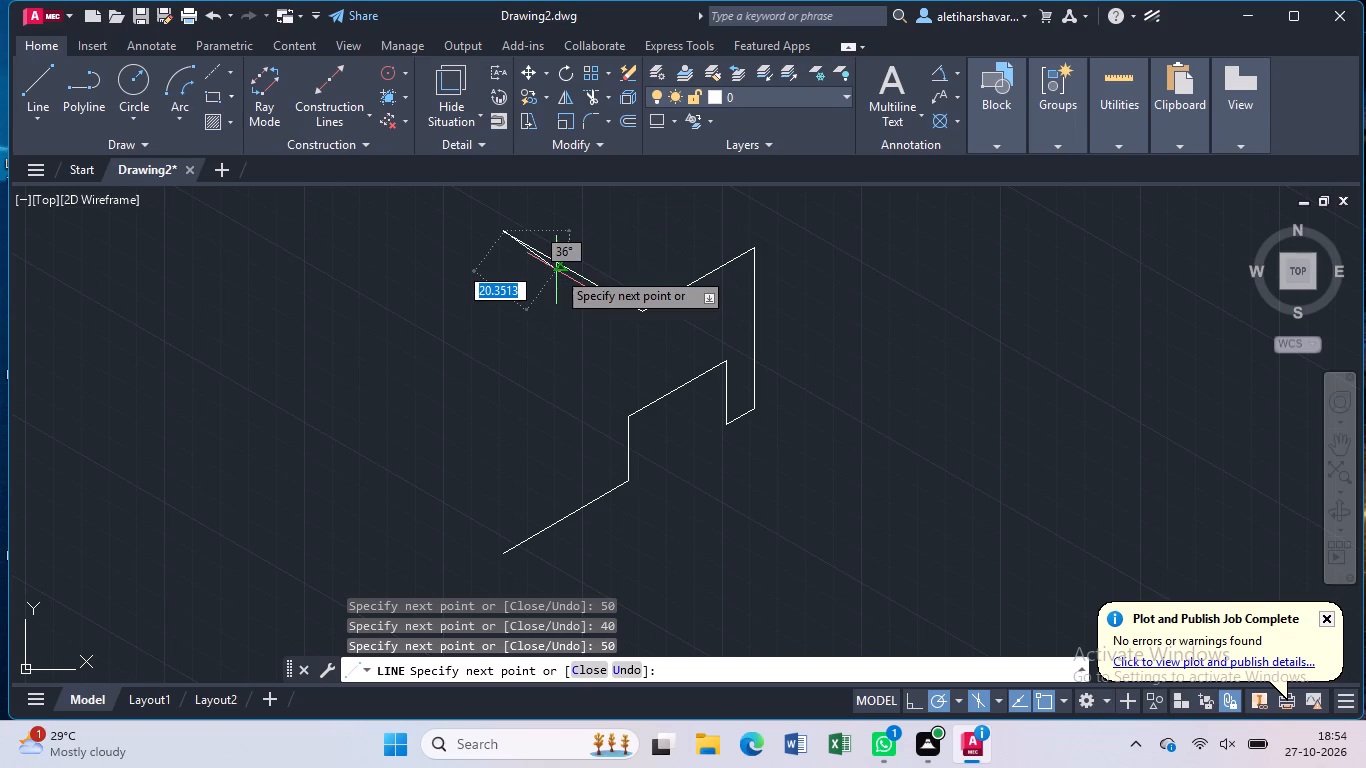
pyautogui.moveTo(559, 270); pyautogui.dragTo(592, 475, button='middle')
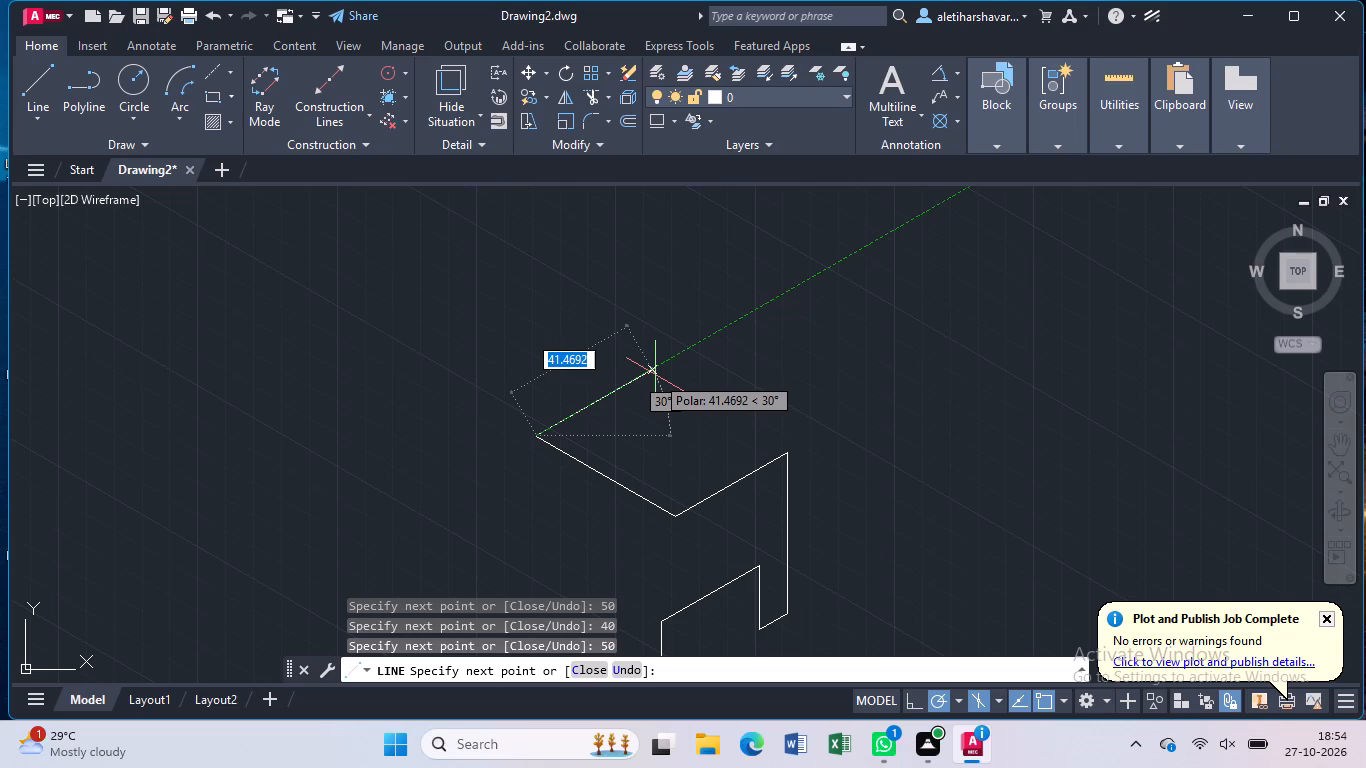
pyautogui.press('4')
pyautogui.press('0')
pyautogui.press('Return')
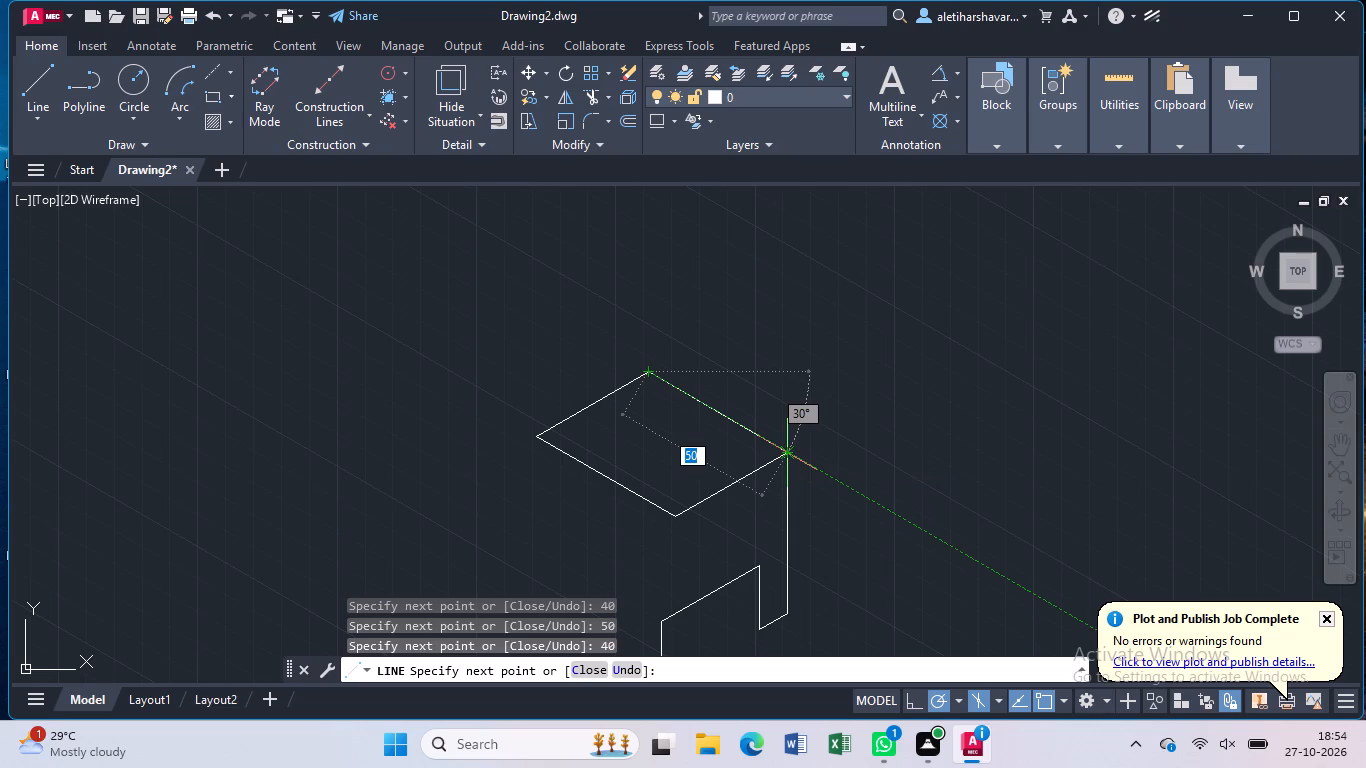
pyautogui.click(787, 453)
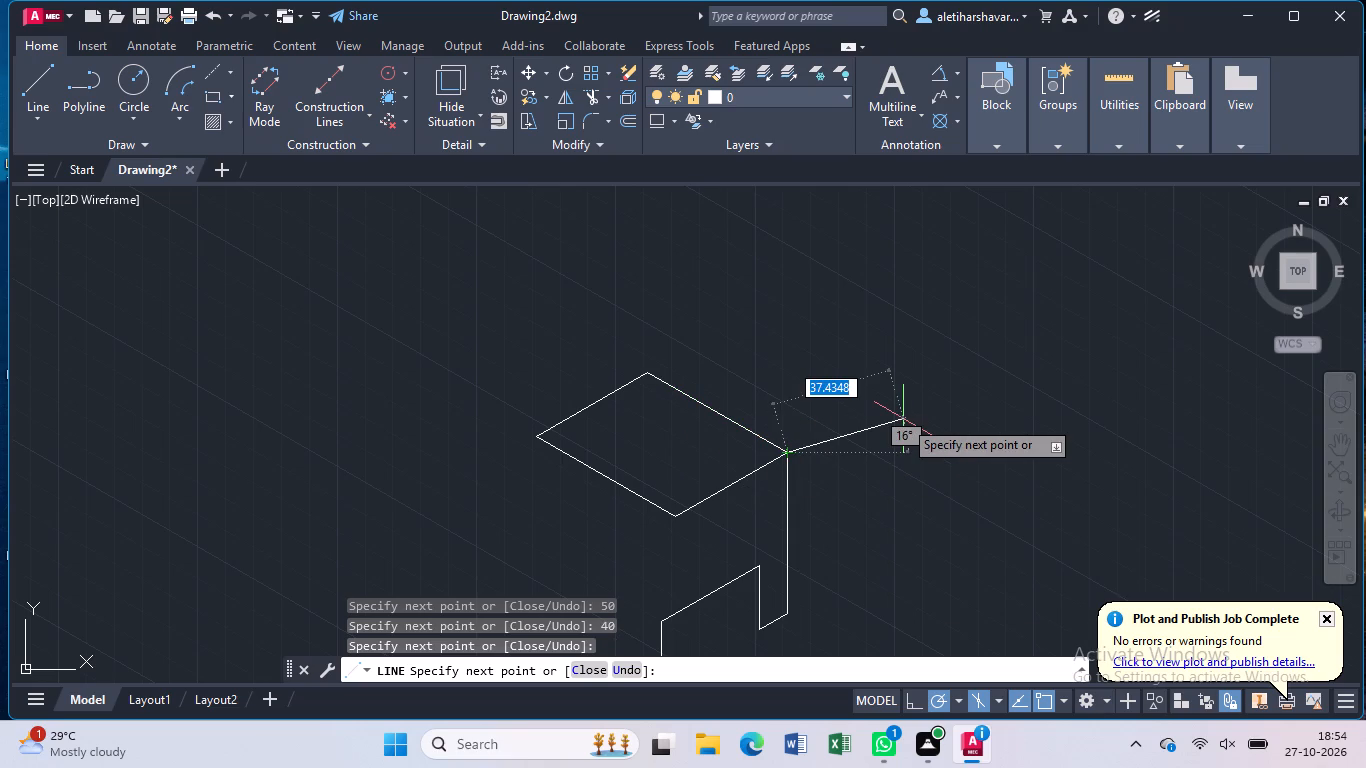
pyautogui.press('Escape')
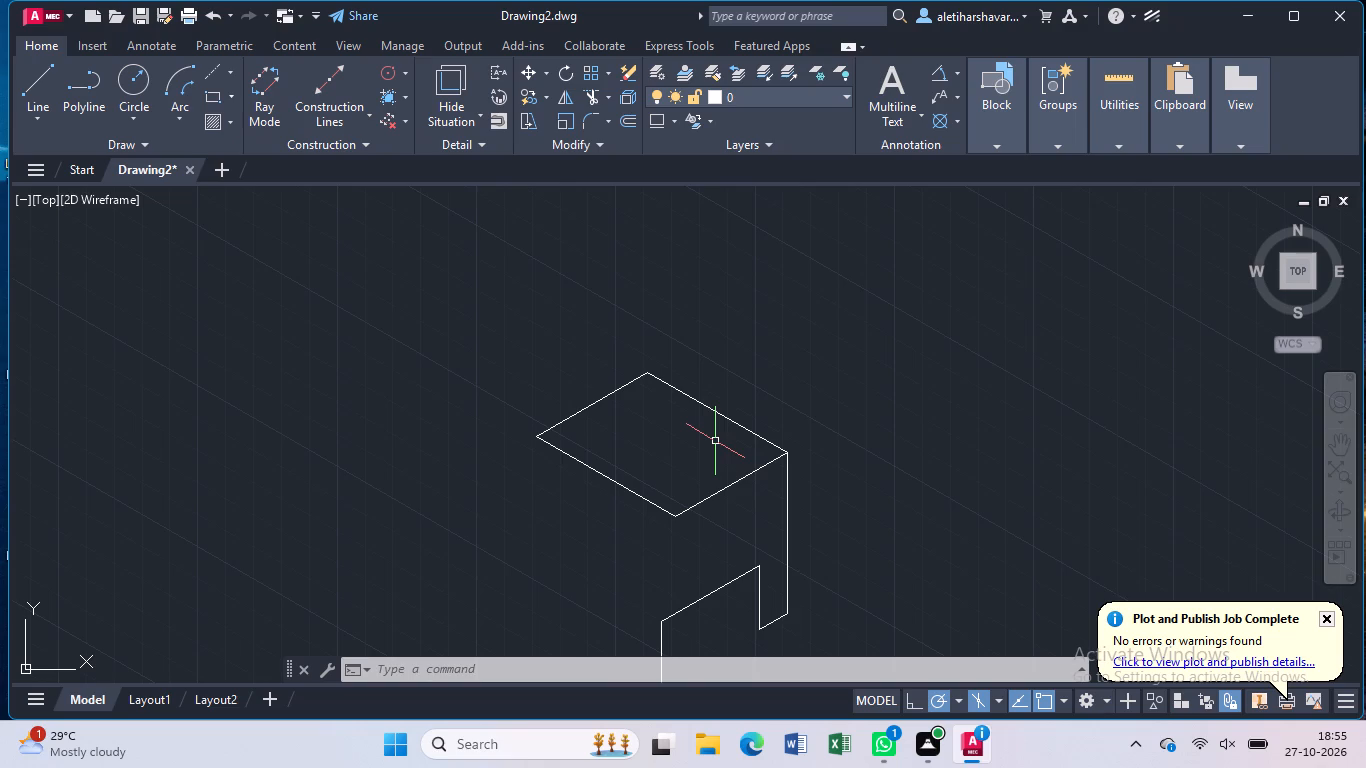
# Draw a centre line across the top face between the midpoints of its two 40-long edges.
pyautogui.press('l')
pyautogui.press('Return')
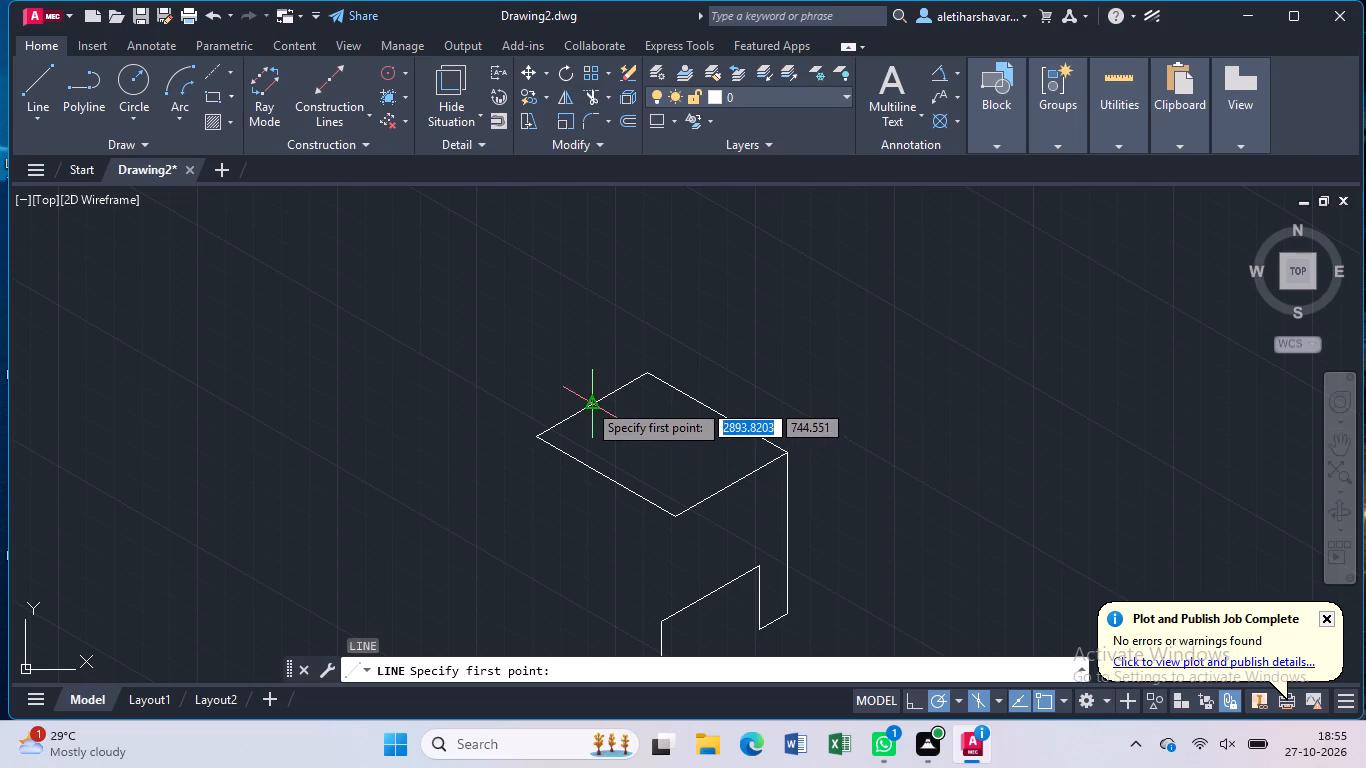
pyautogui.click(587, 402)
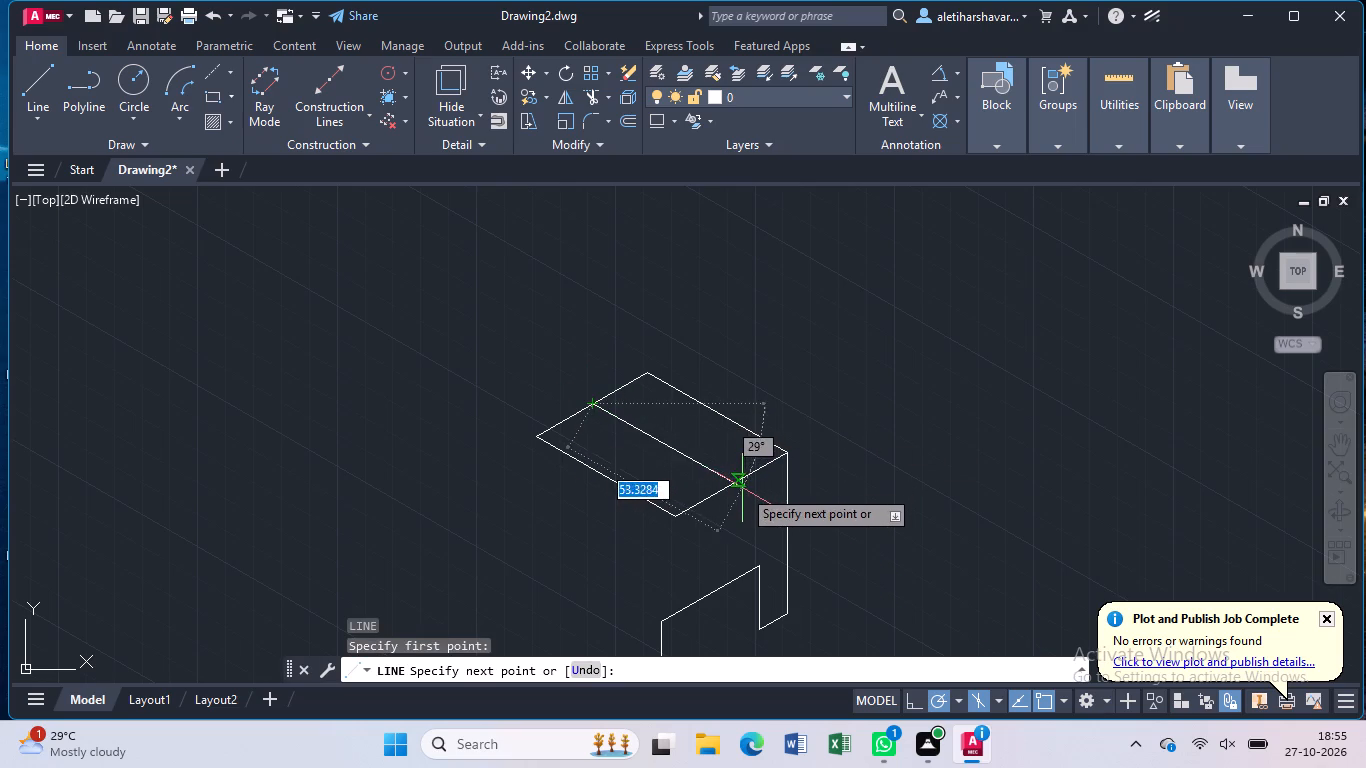
pyautogui.click(729, 488)
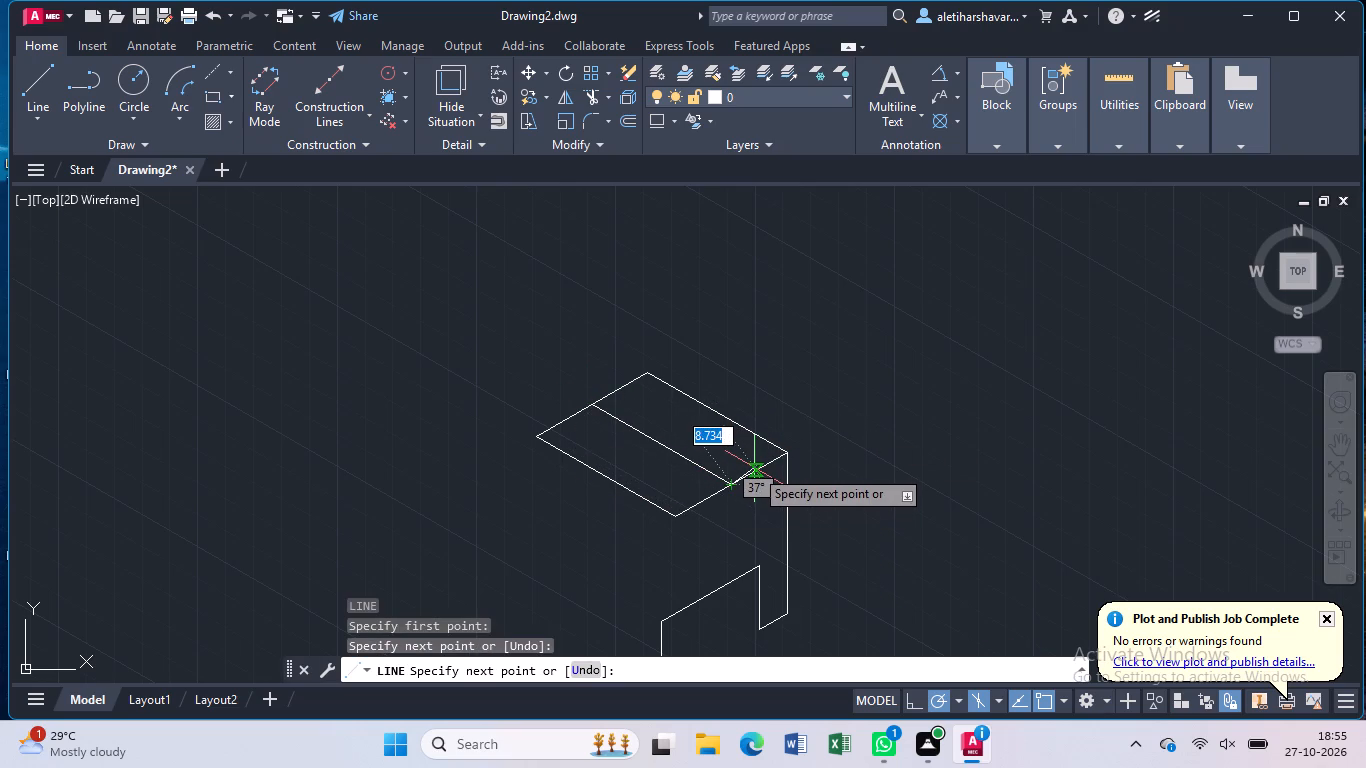
pyautogui.press('Escape')
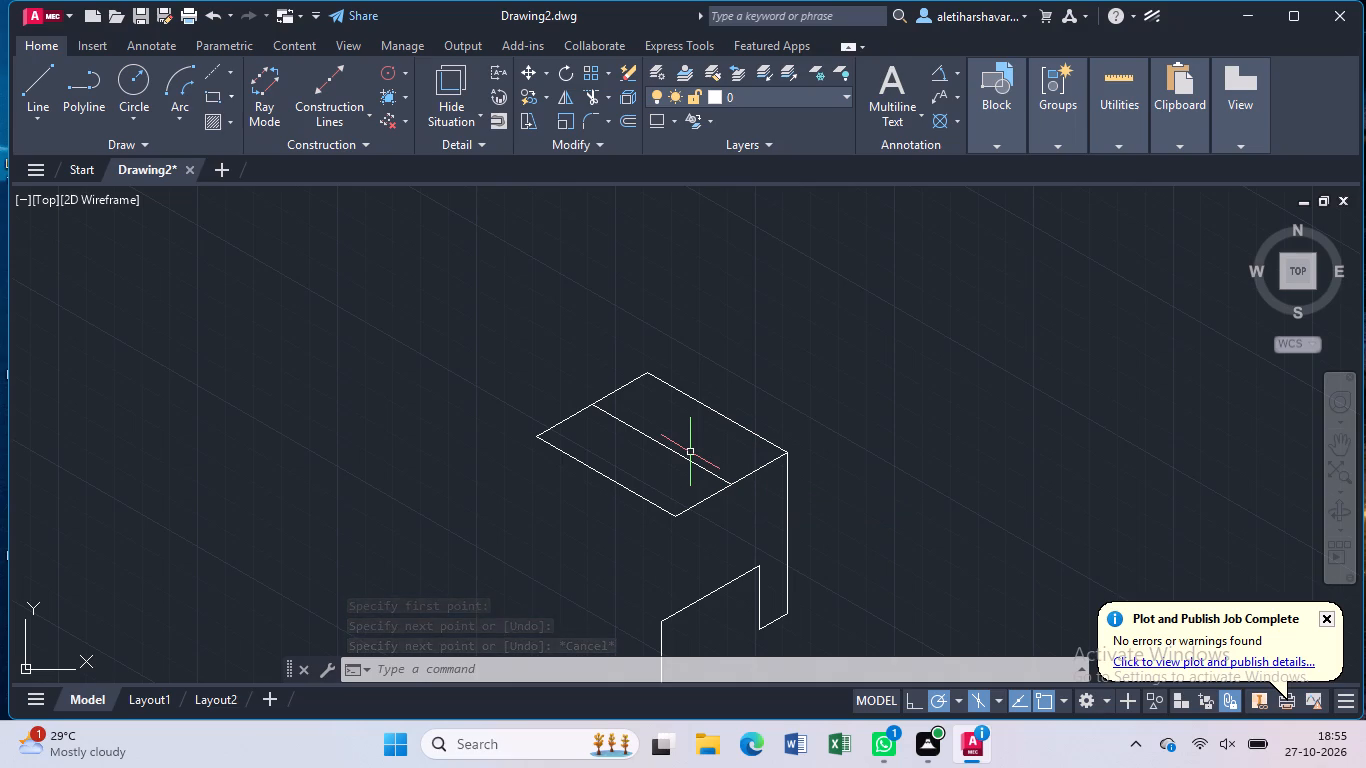
# From the centre line's midpoint, draw a line 8 at 30°, followed by a 16 segment back at 210°.
pyautogui.press('l')
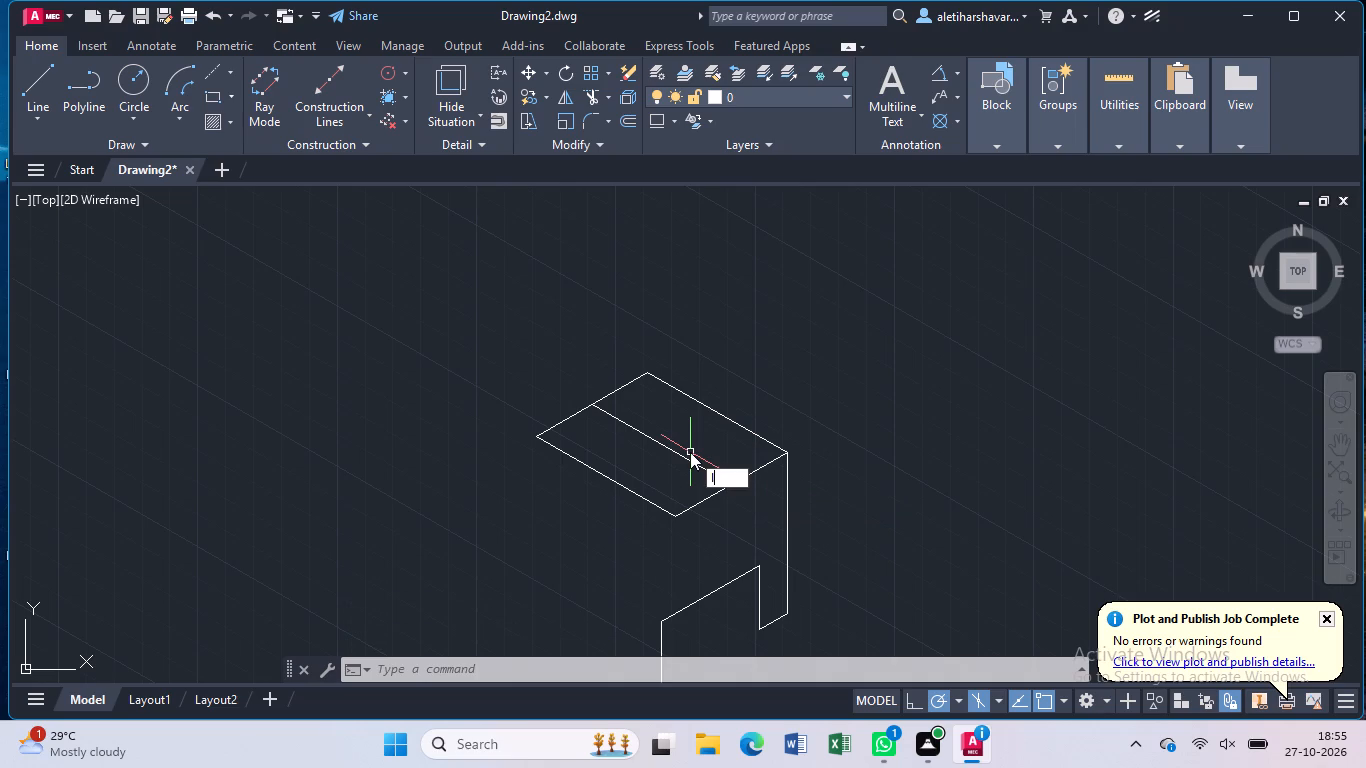
pyautogui.press('Return')
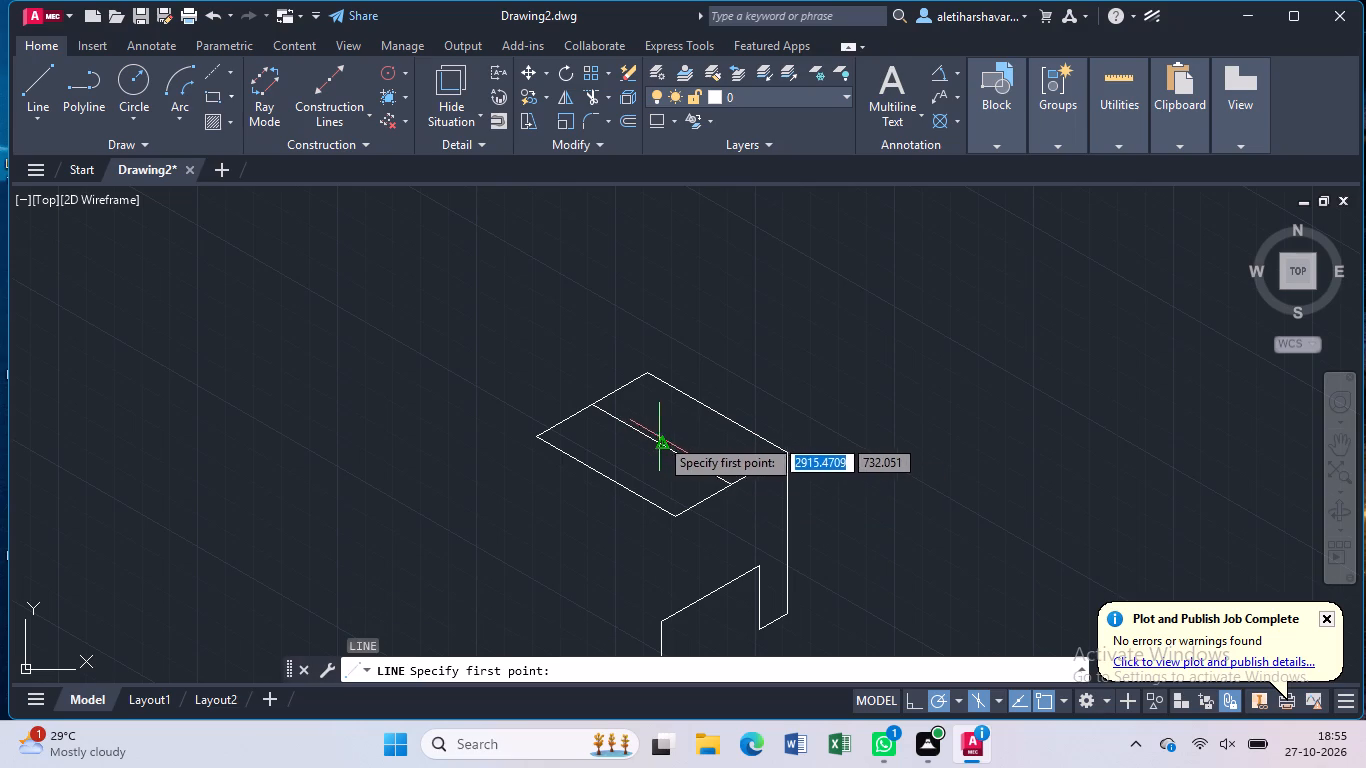
pyautogui.click(660, 442)
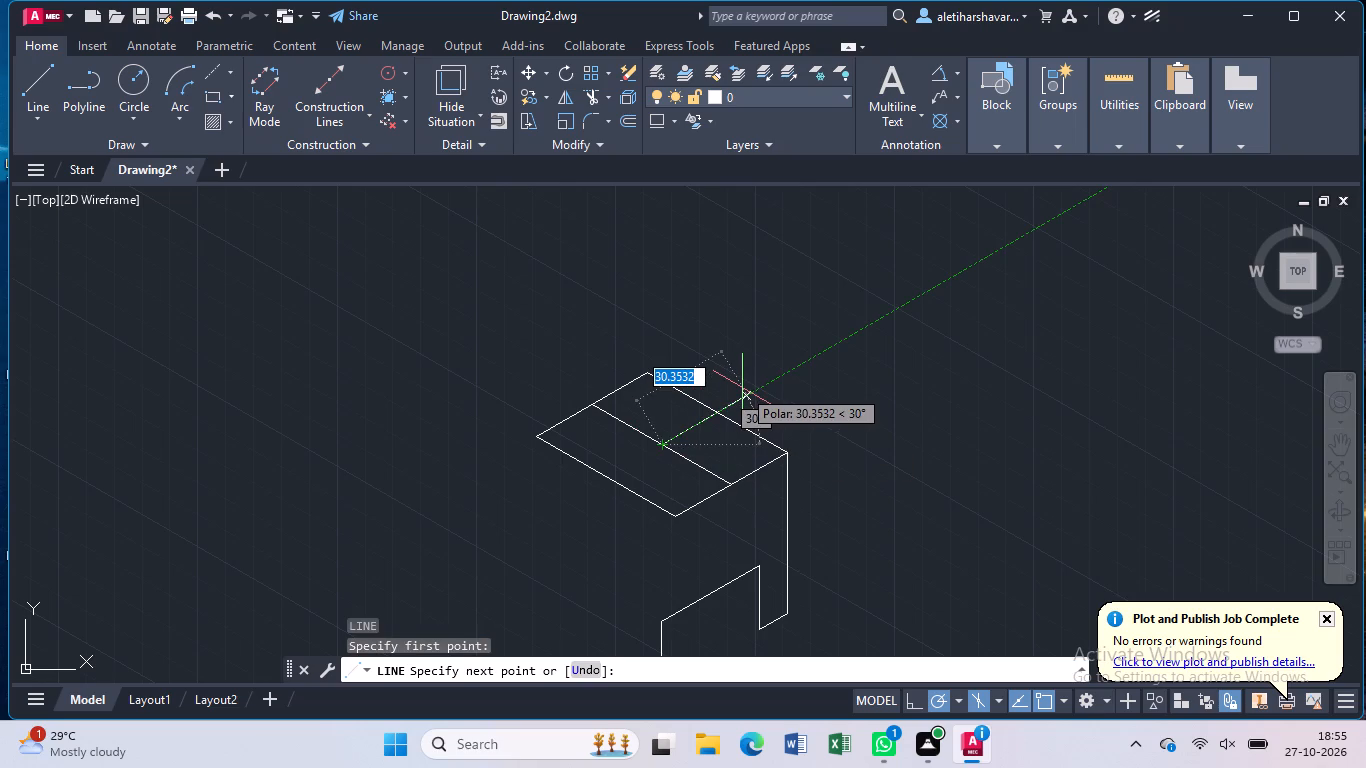
pyautogui.press('8')
pyautogui.press('Return')
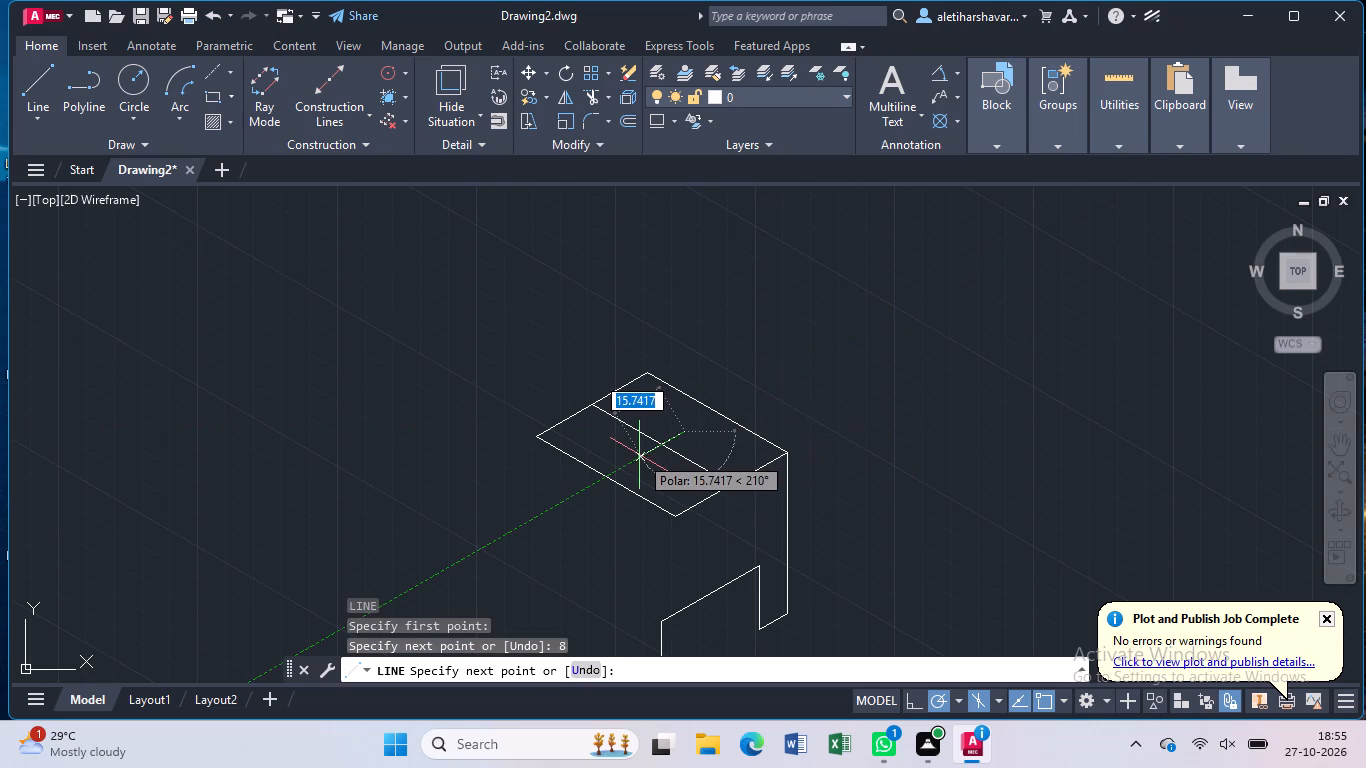
pyautogui.write('16')
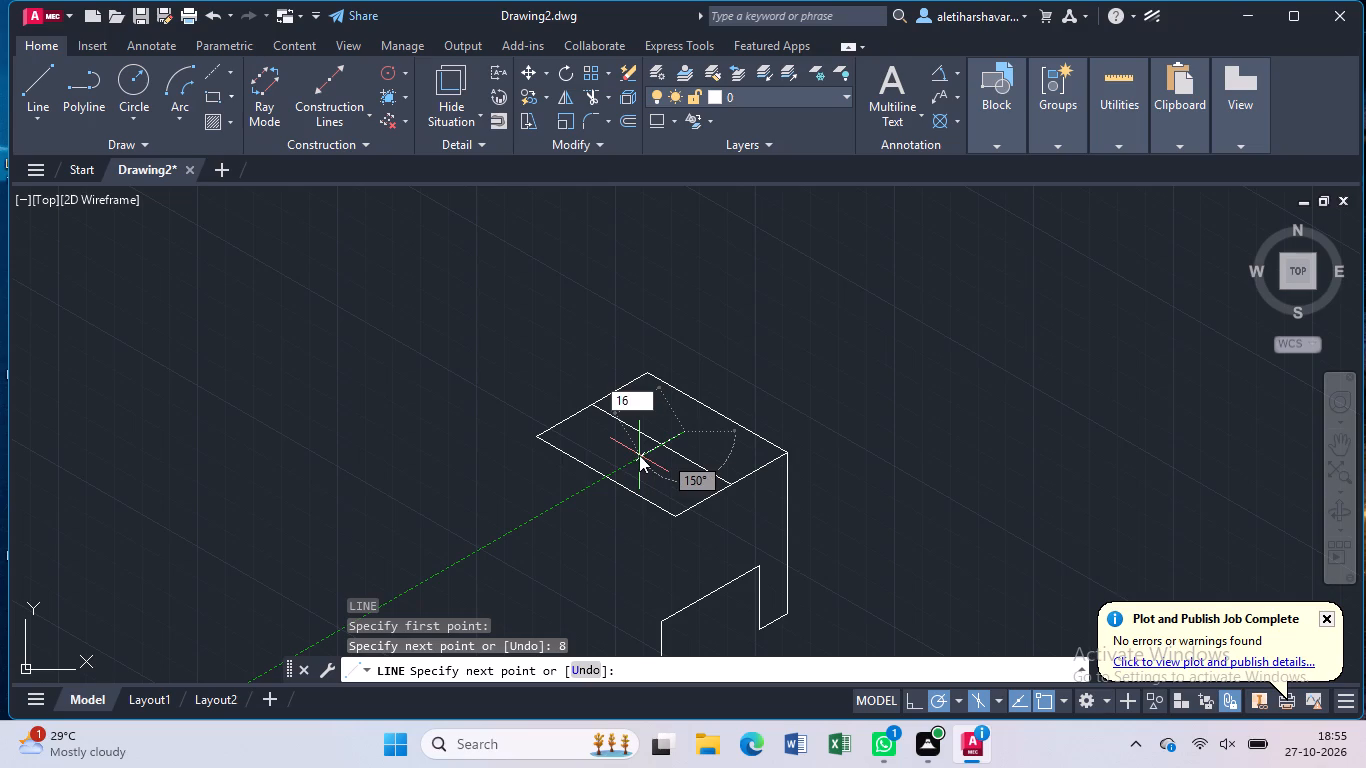
pyautogui.press('Return')
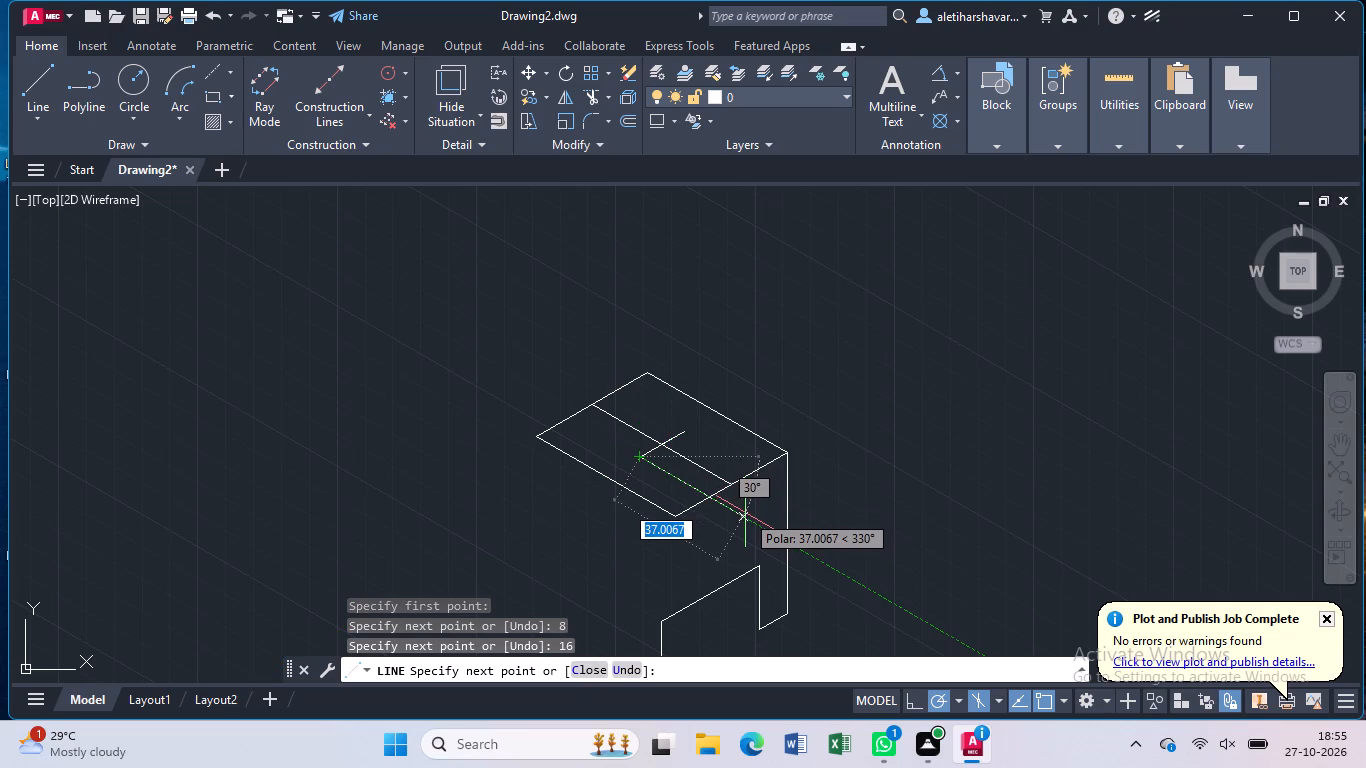
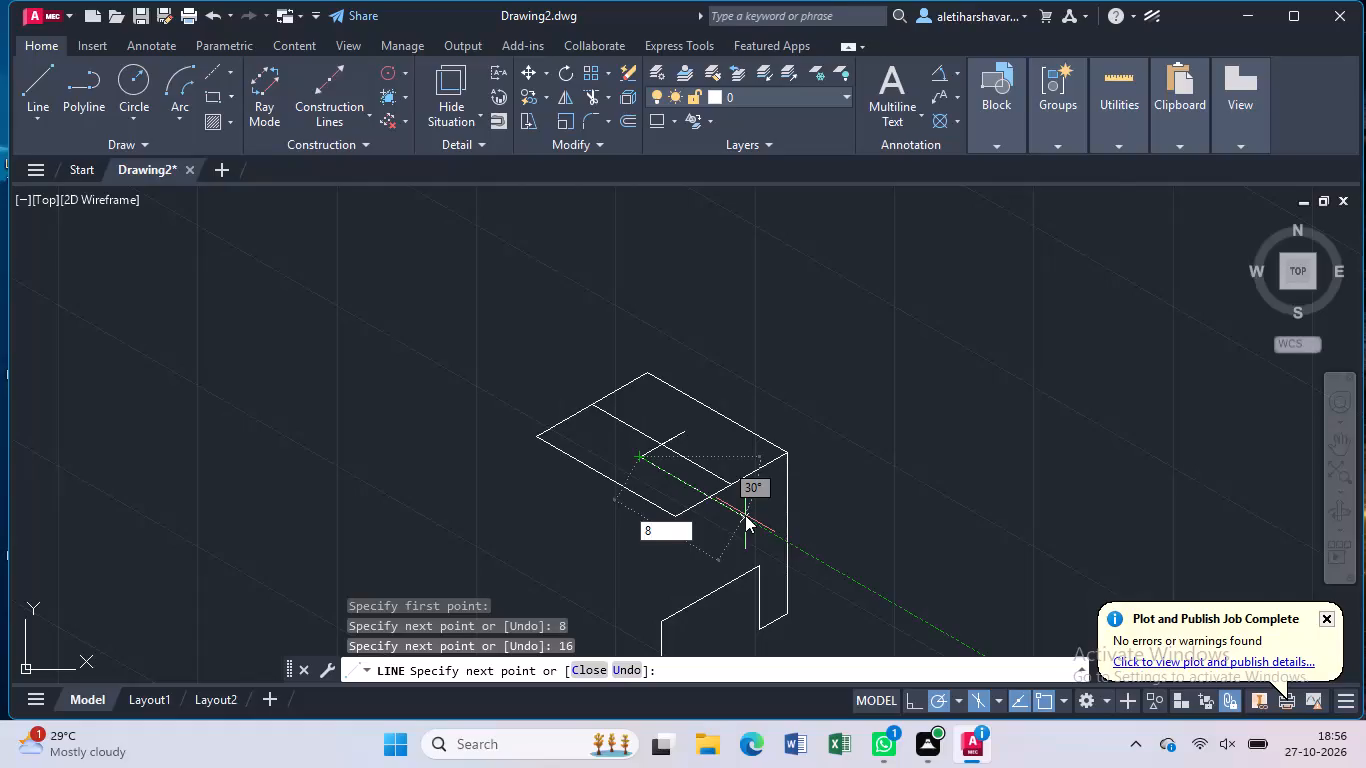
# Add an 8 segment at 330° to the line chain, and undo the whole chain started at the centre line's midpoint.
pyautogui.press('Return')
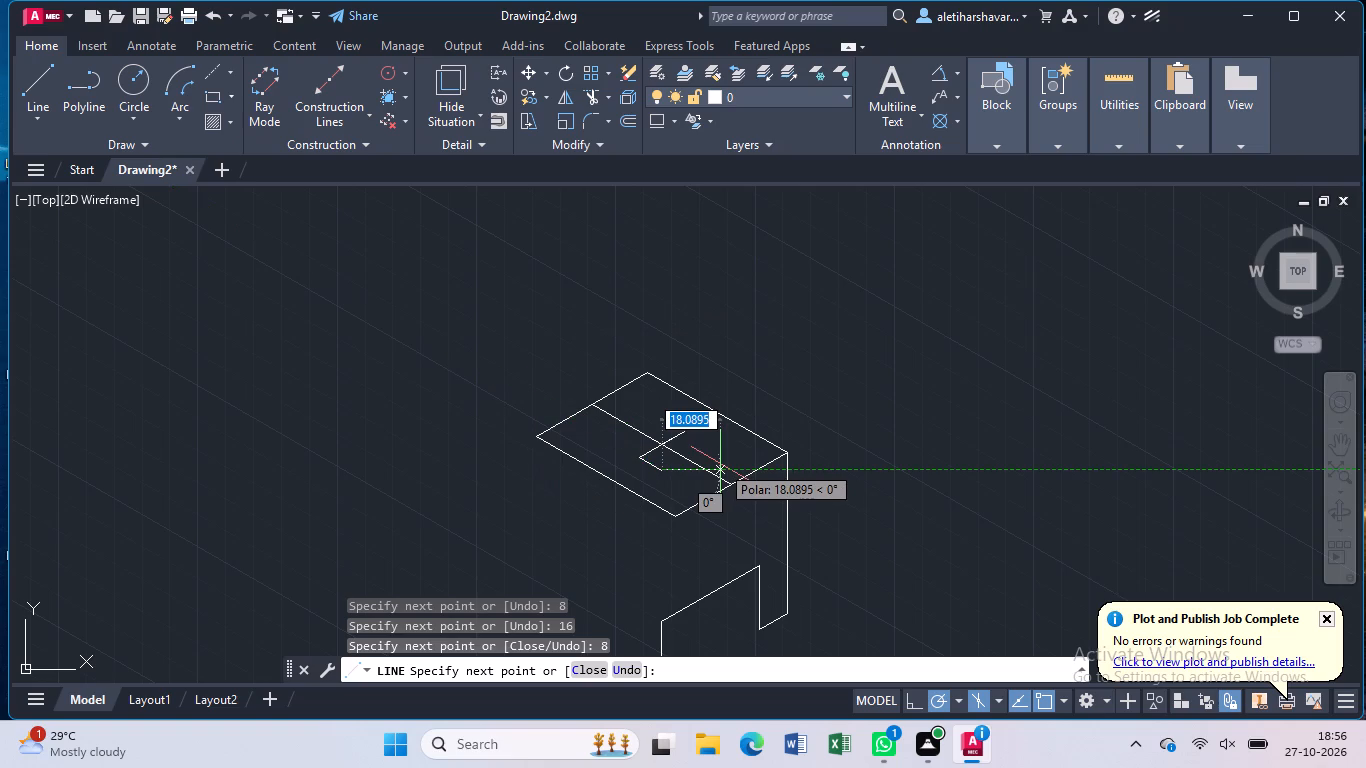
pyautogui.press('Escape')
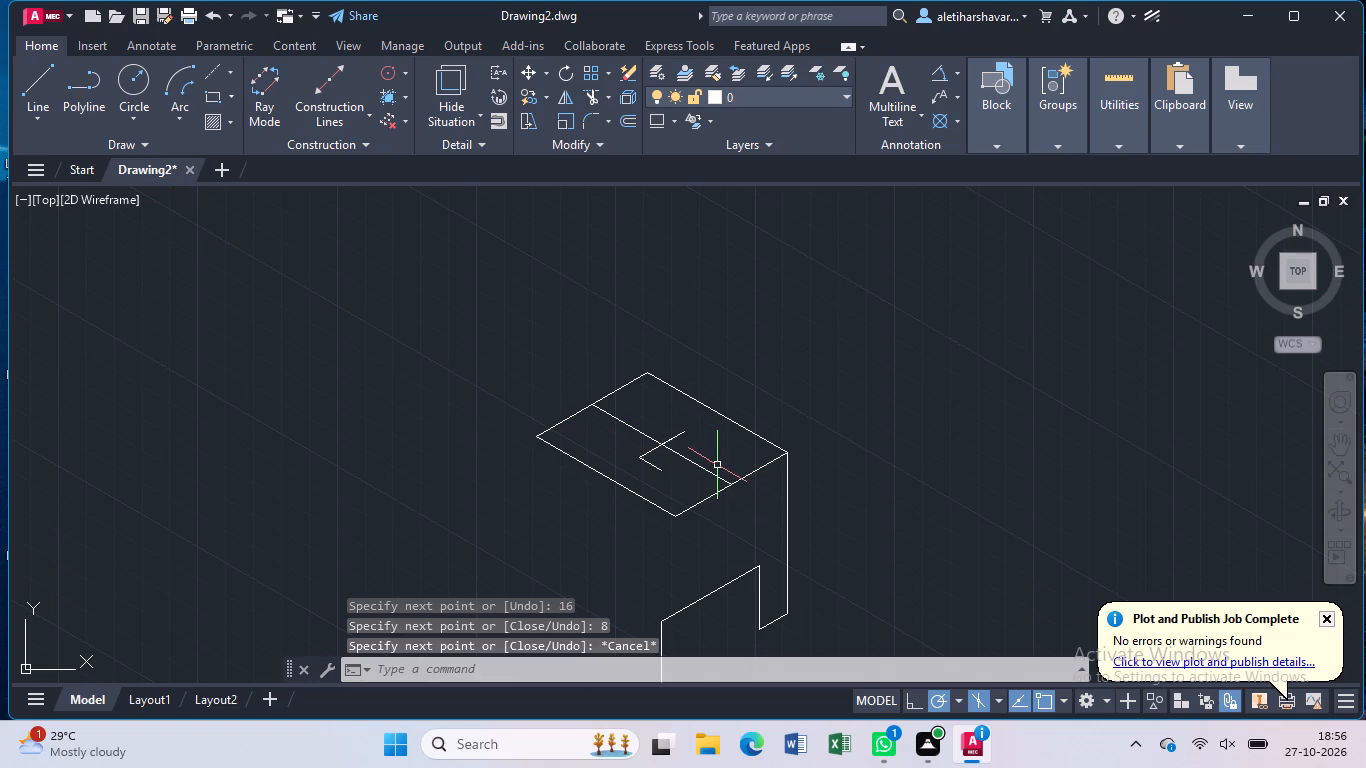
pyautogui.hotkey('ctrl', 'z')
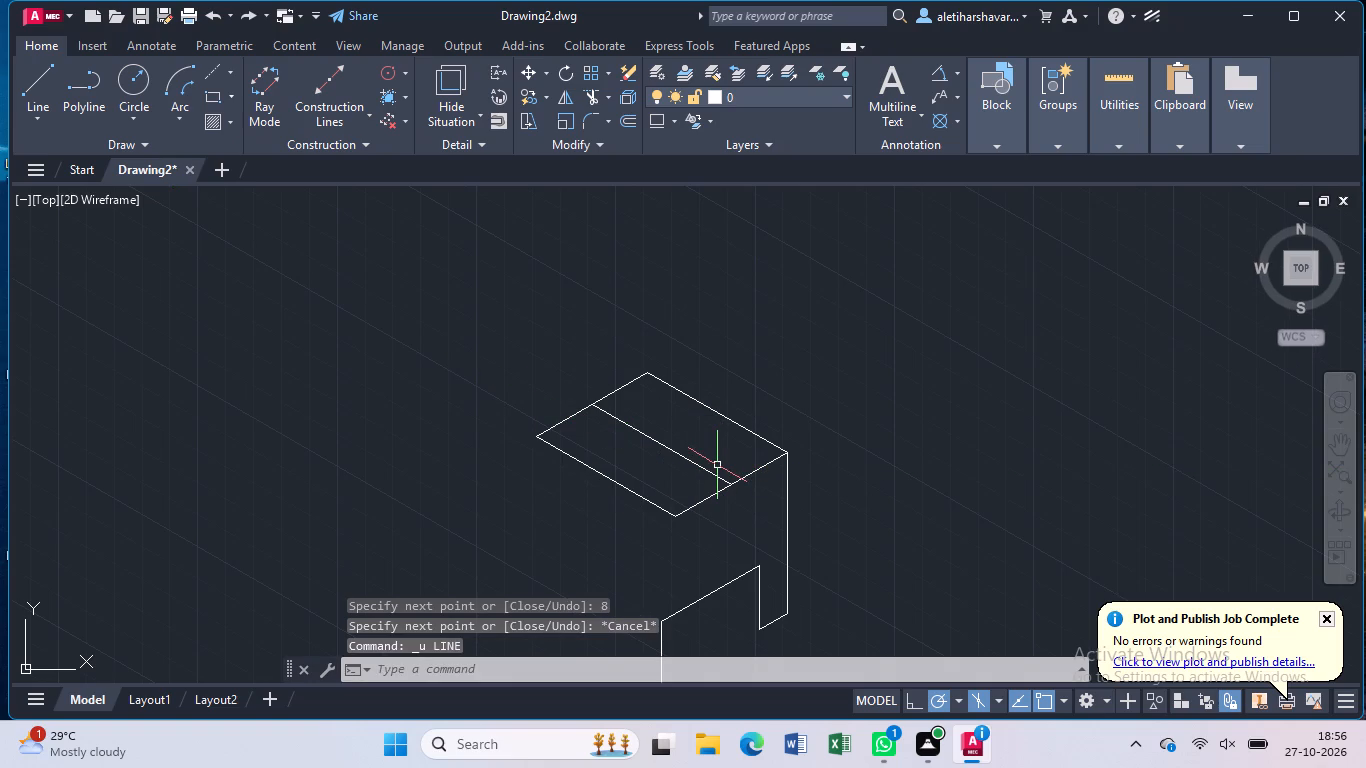
# From the centre line's midpoint, draw connected lines 8 at 210°, 16 at 330°, and 16 at 30° across the top face.
pyautogui.press('l')
pyautogui.press('Return')
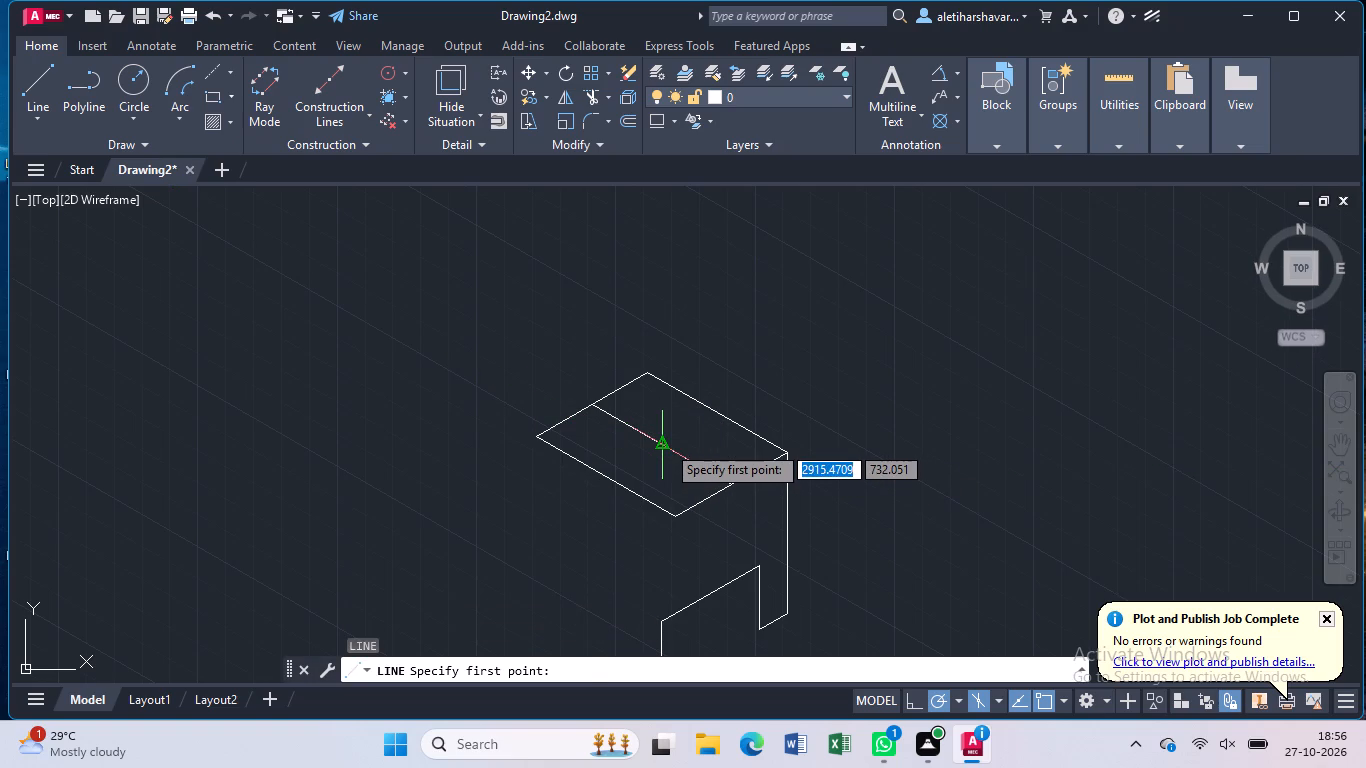
pyautogui.click(666, 444)
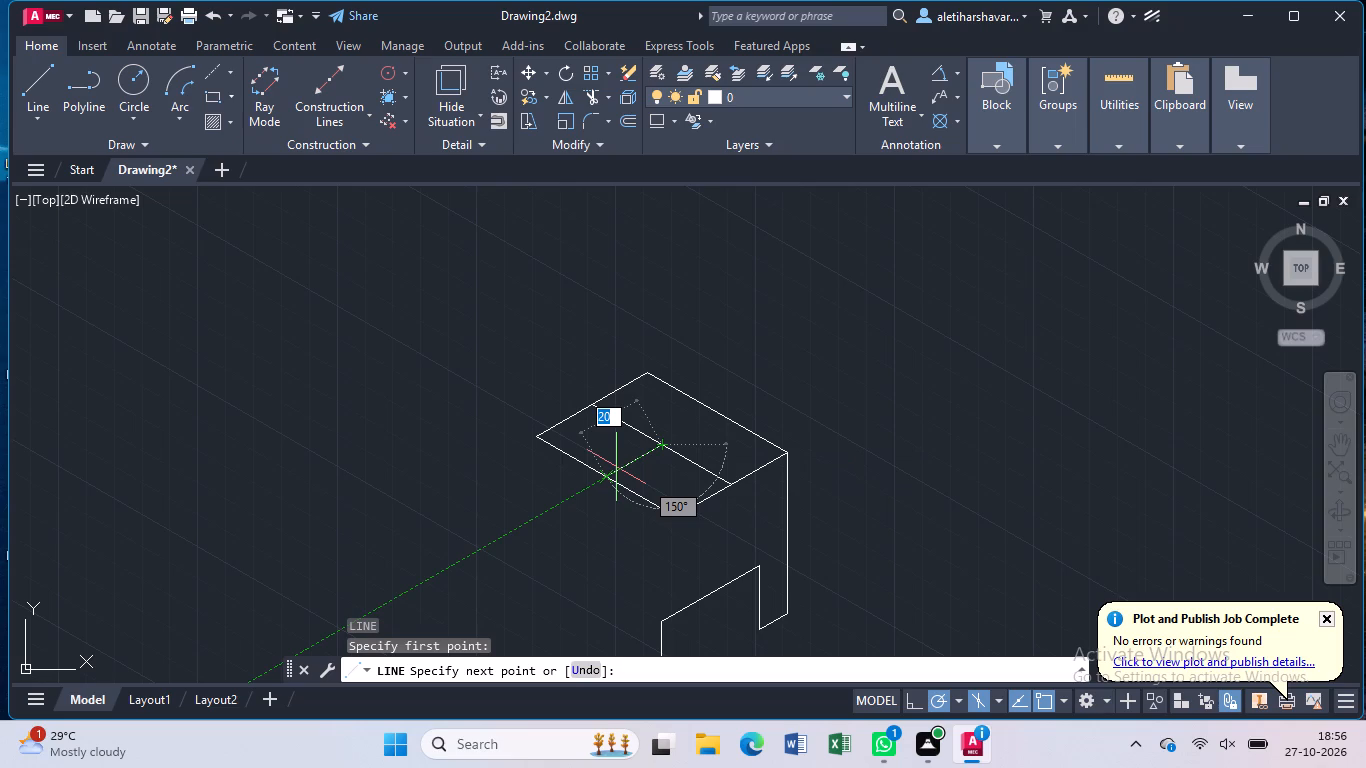
pyautogui.press('8')
pyautogui.press('Return')
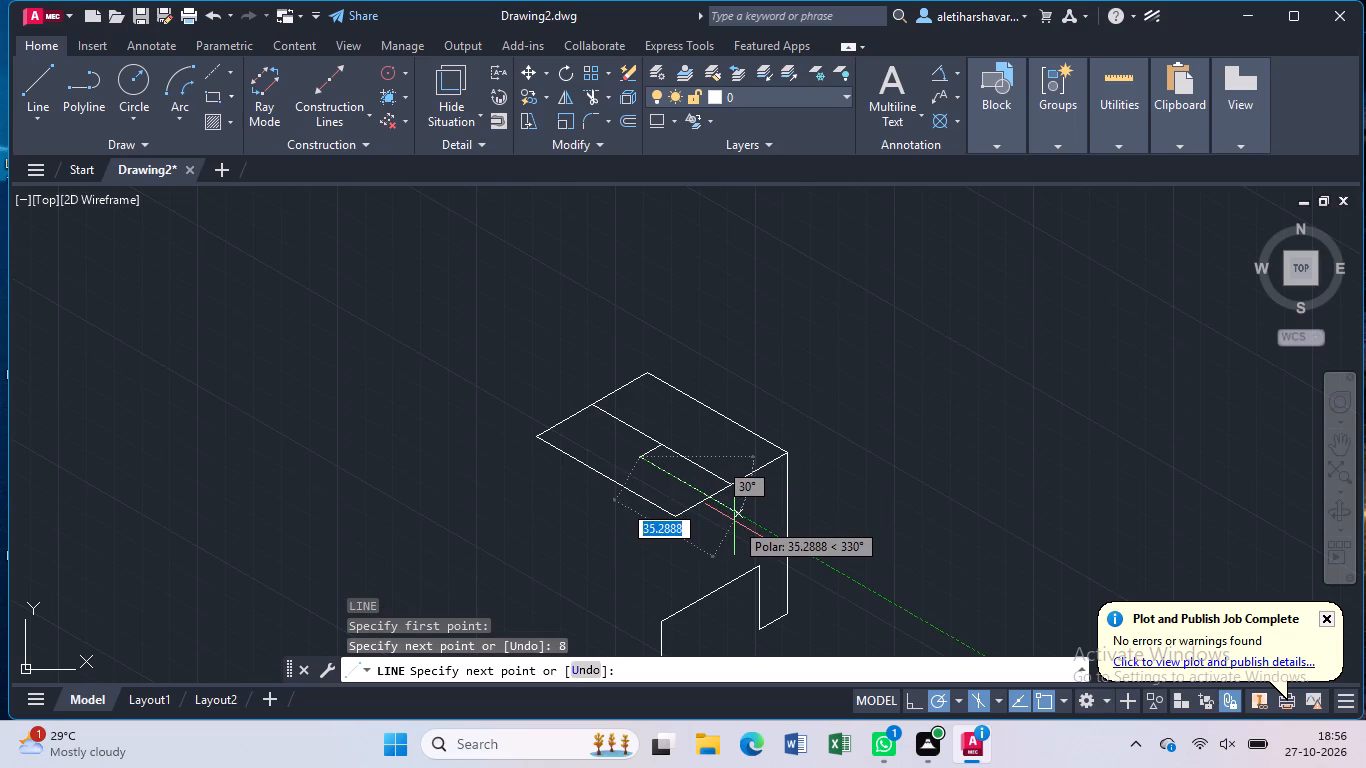
pyautogui.write('16')
pyautogui.press('Return')
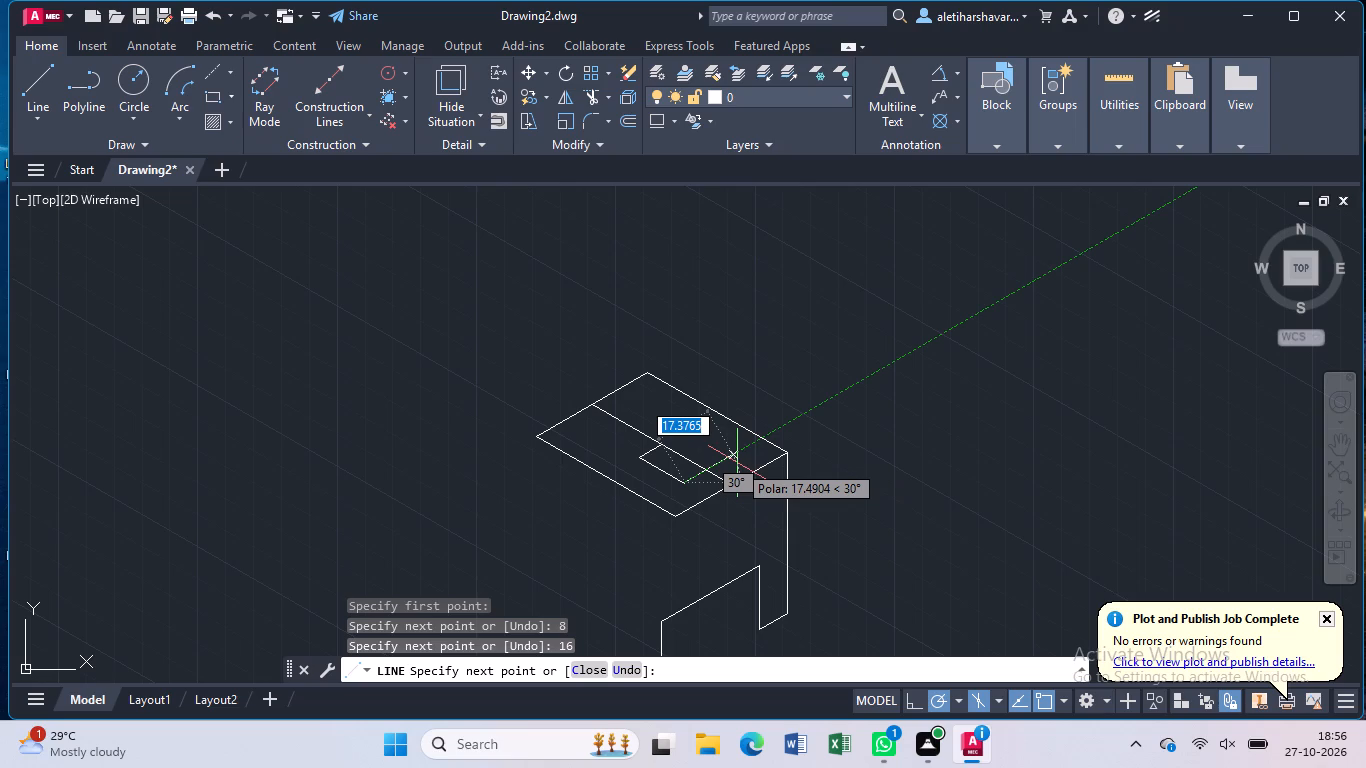
pyautogui.press('1')
pyautogui.press('6')
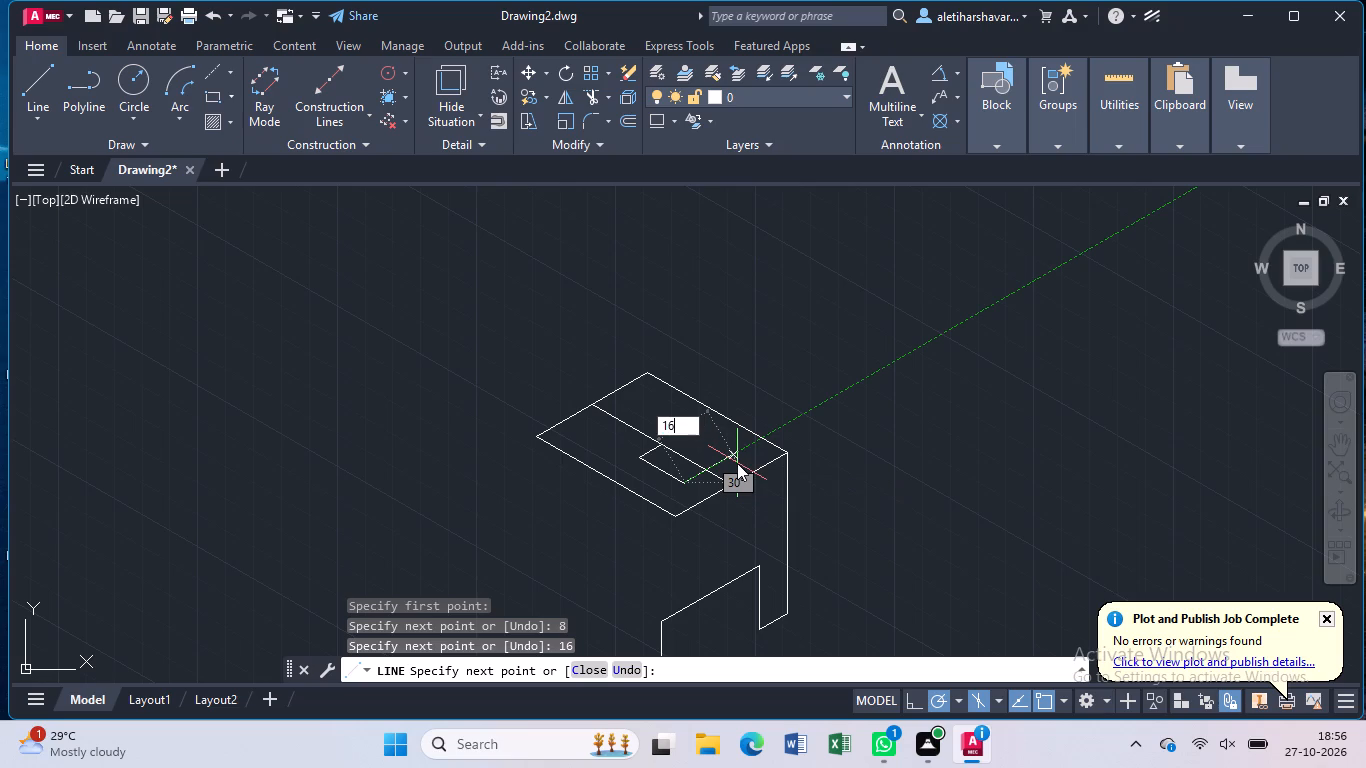
pyautogui.press('Return')
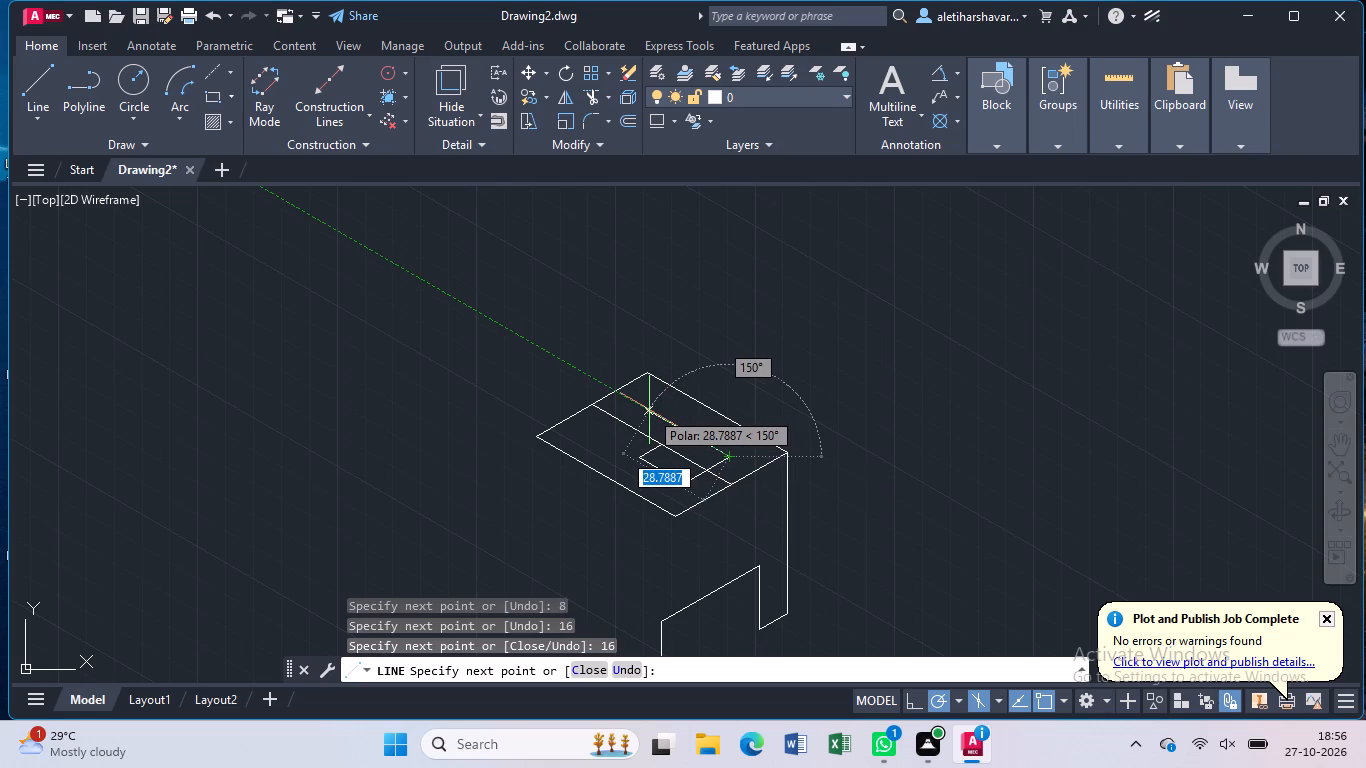
# Complete the 32 by 16 slot rectangle with lines 32 at 150°, 16 at 210°, and a closing edge to its lower corner.
pyautogui.write('32')
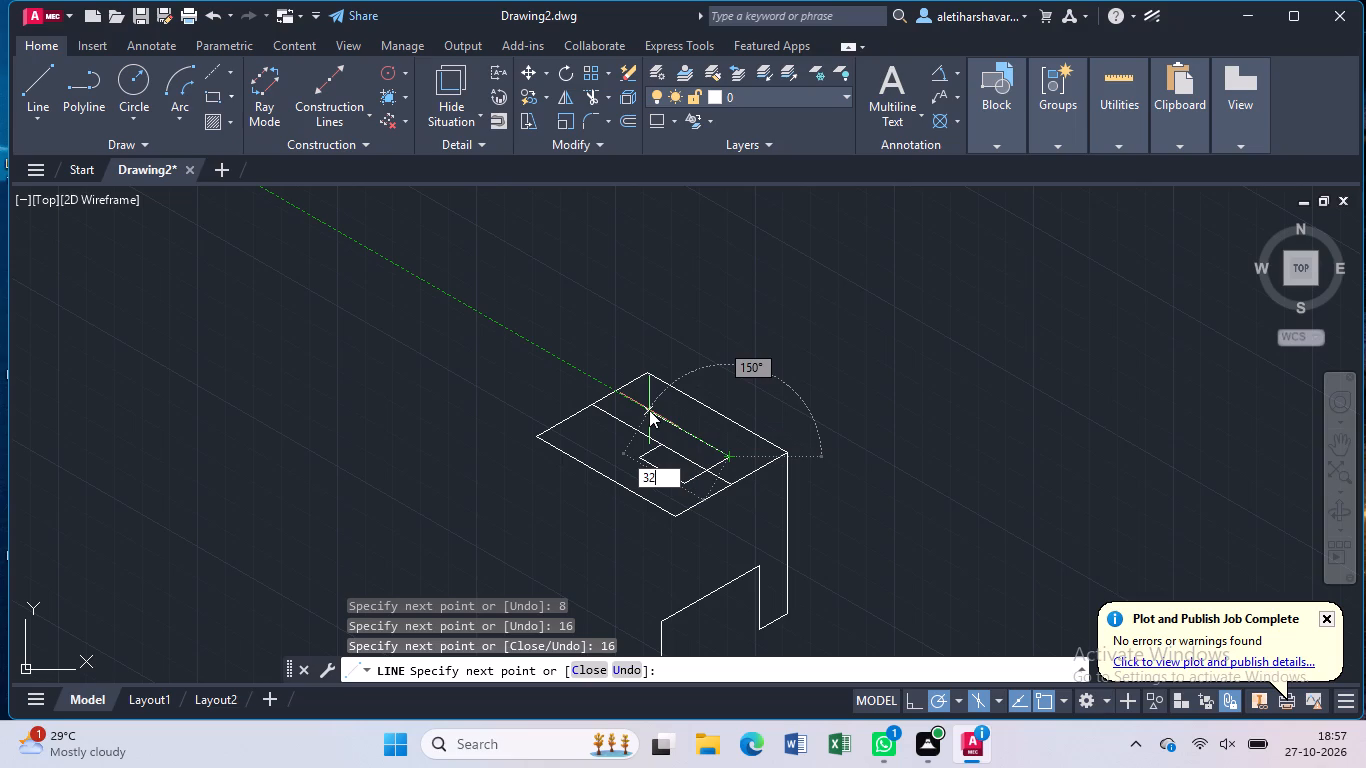
pyautogui.press('Return')
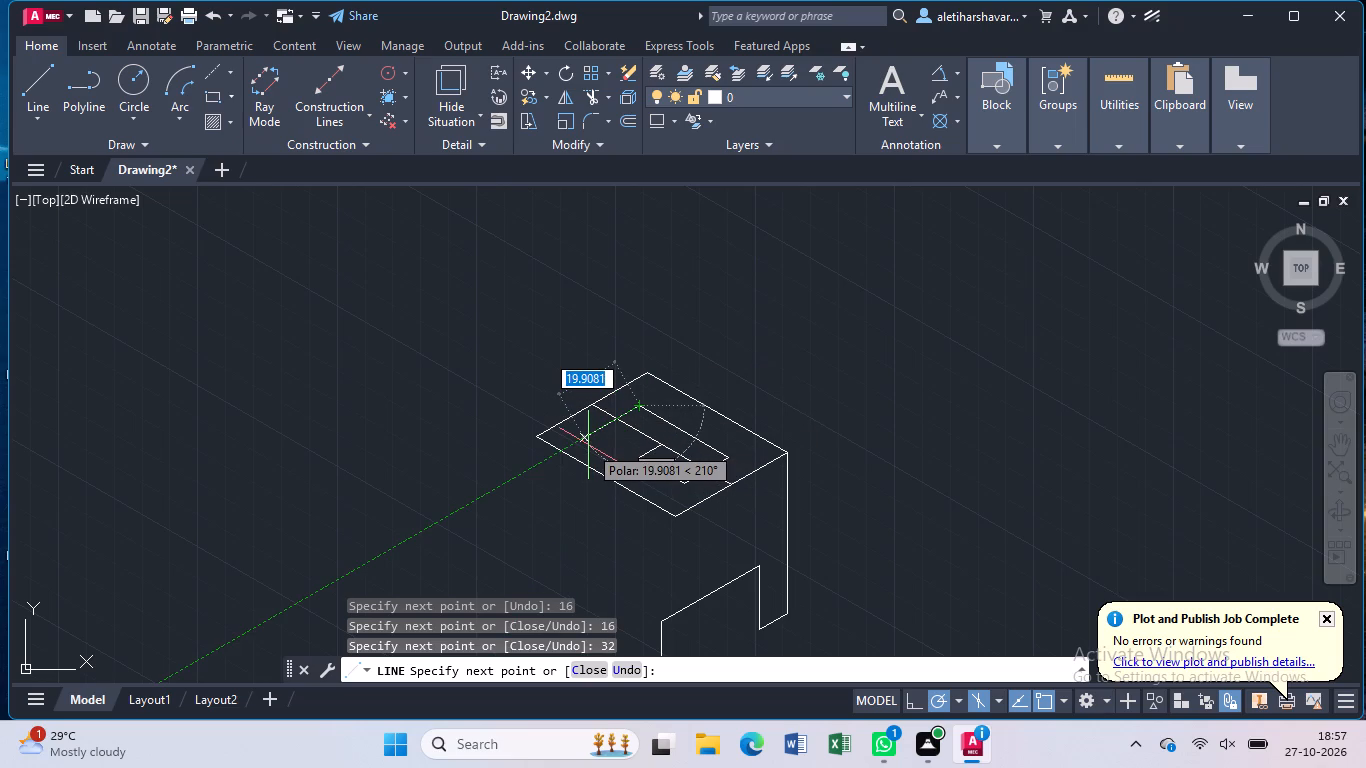
pyautogui.press('1')
pyautogui.press('6')
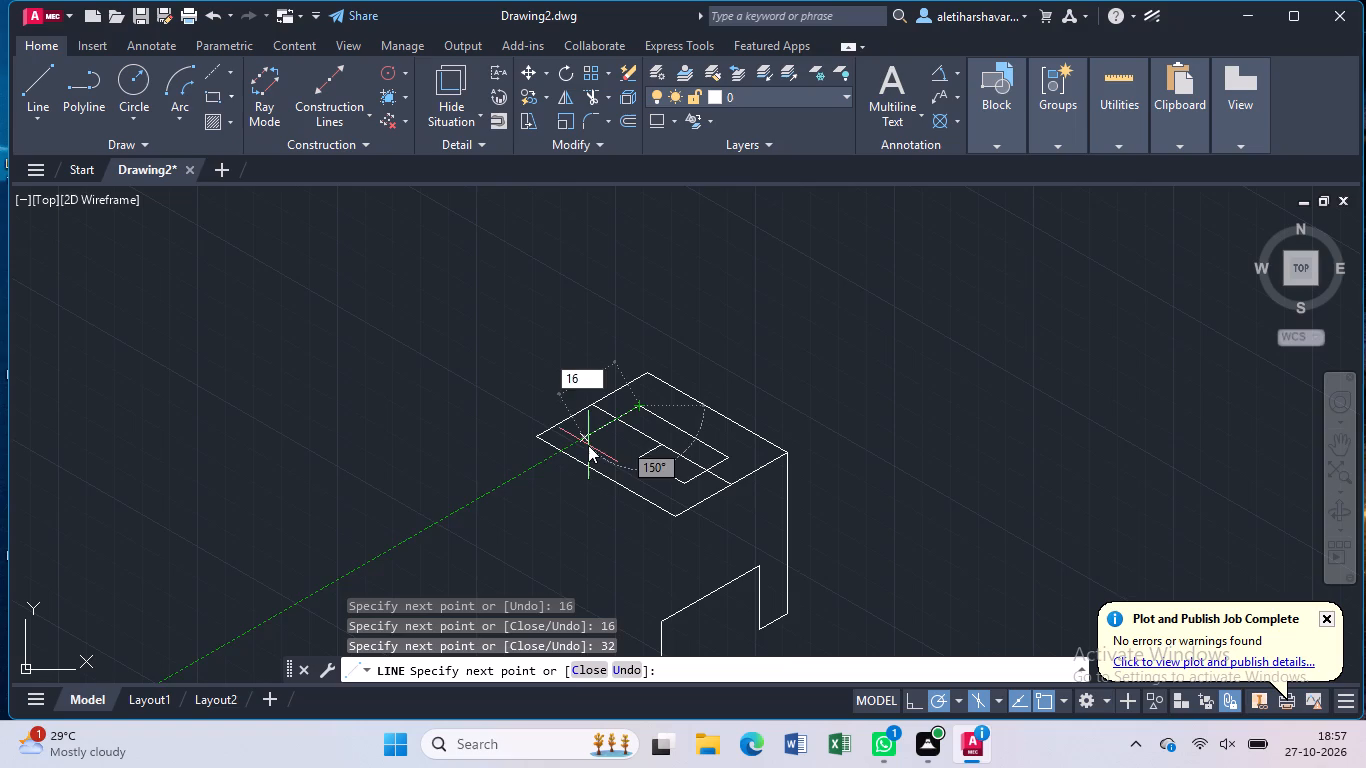
pyautogui.press('Return')
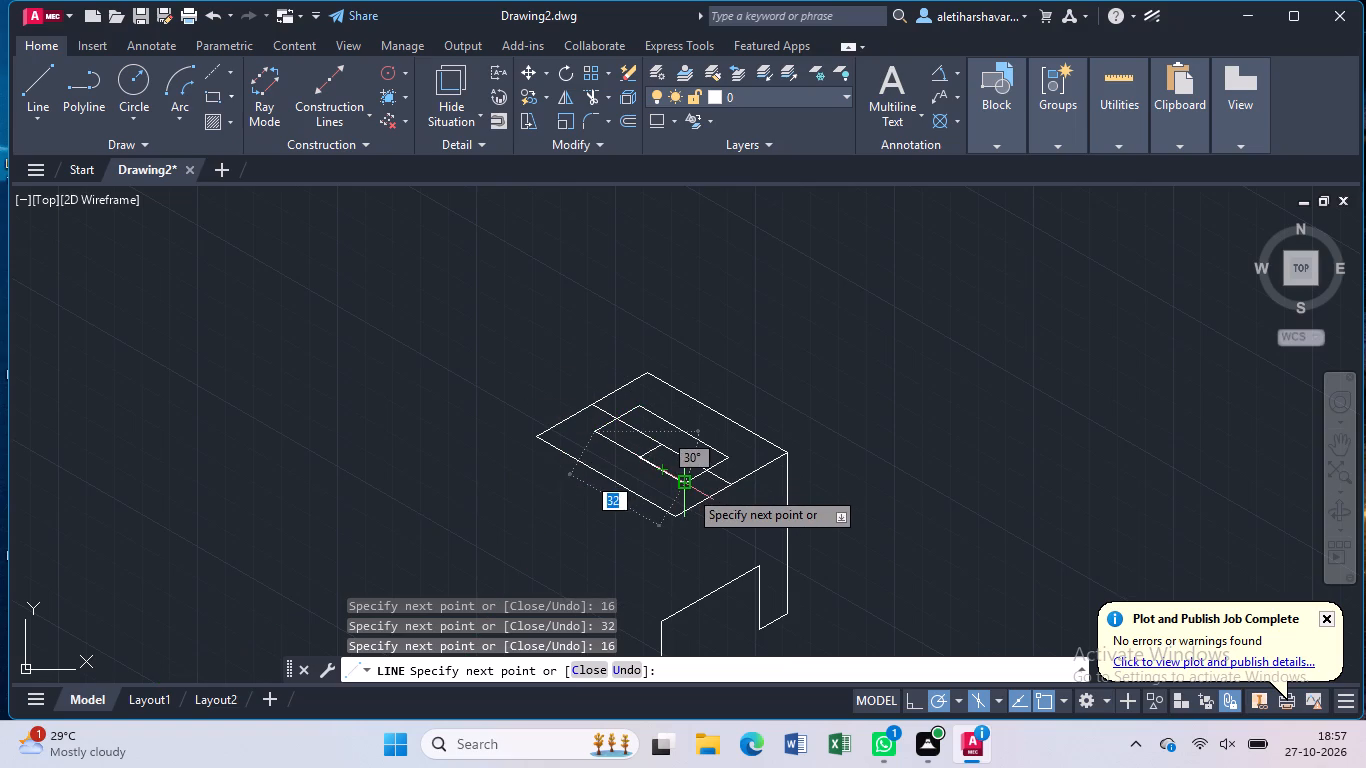
pyautogui.click(688, 489)
pyautogui.press('Escape')
# Trim away the 8-long construction line between the centre line's midpoint and the slot rectangle's long edge.
pyautogui.scroll(2, 665, 491)
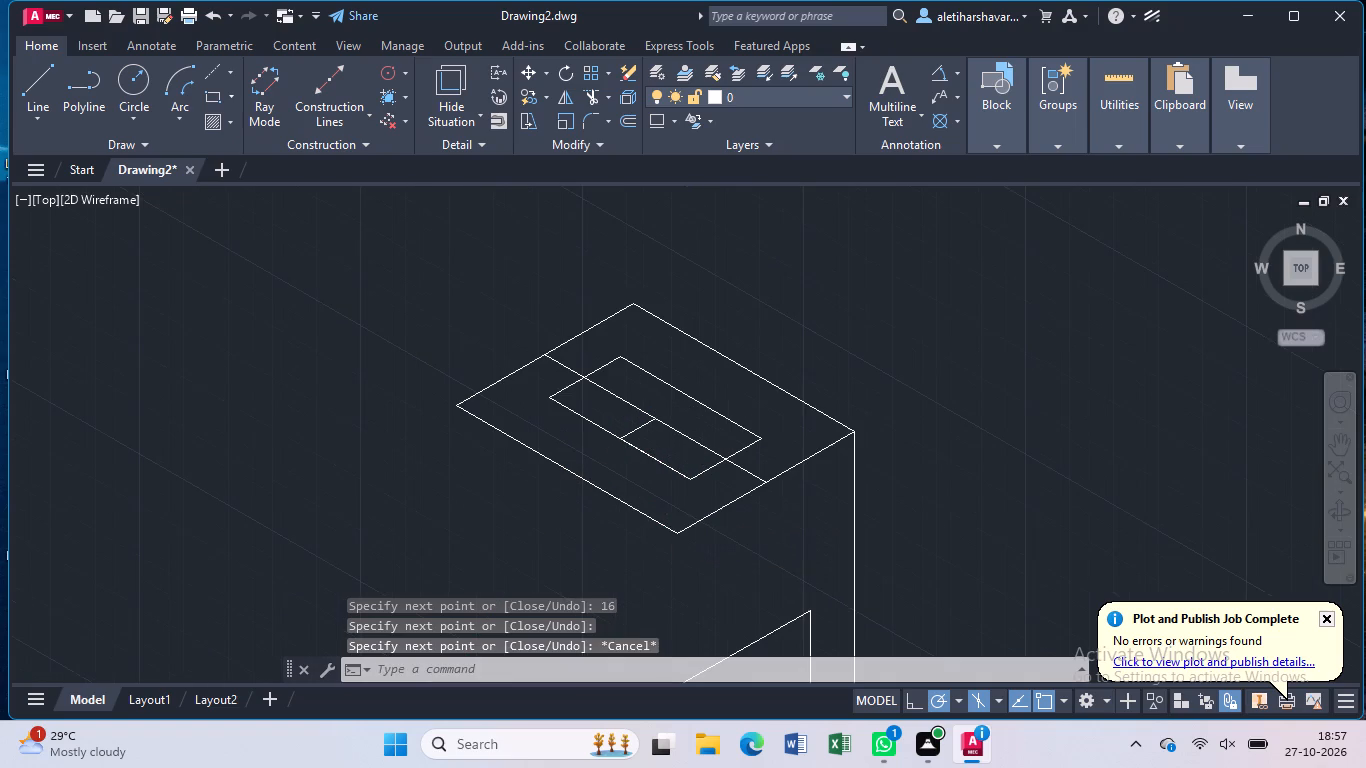
pyautogui.write('tr')
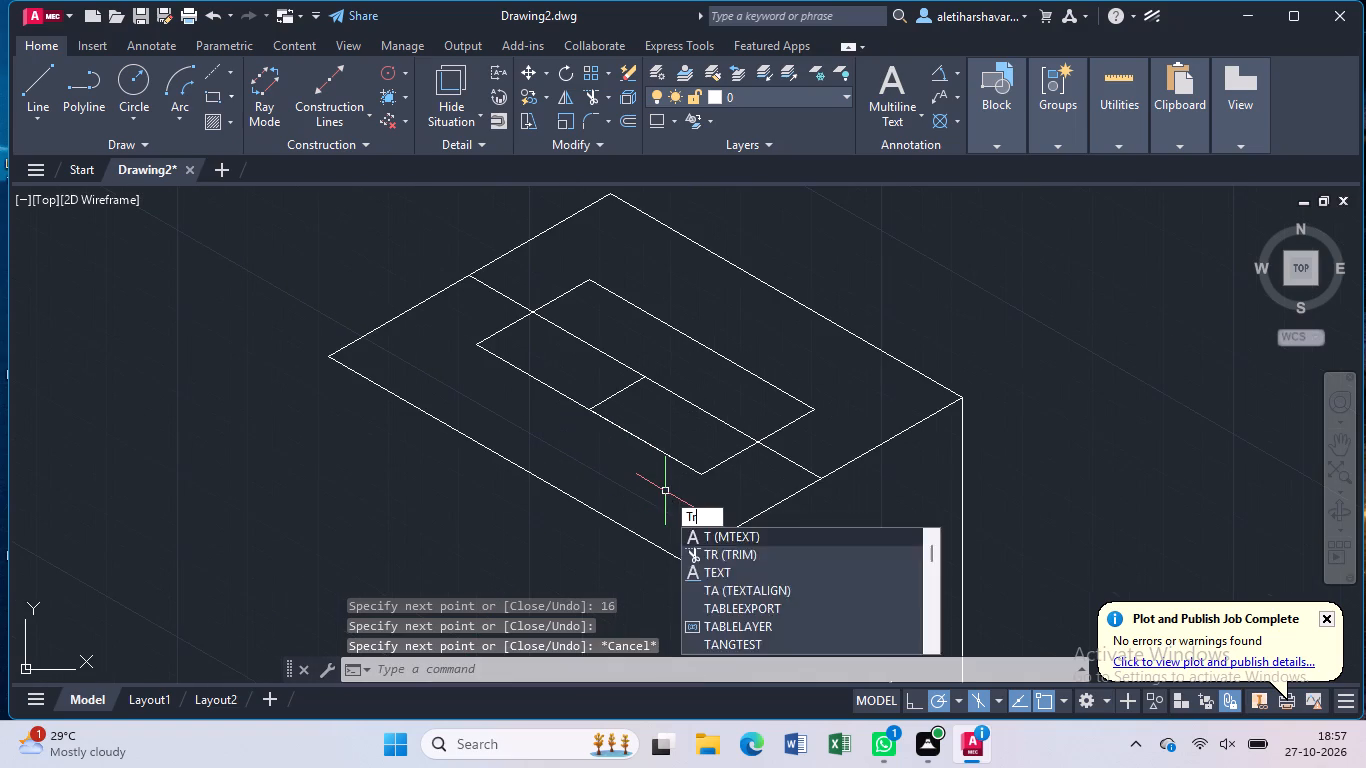
pyautogui.press('Return')
pyautogui.click(624, 388)
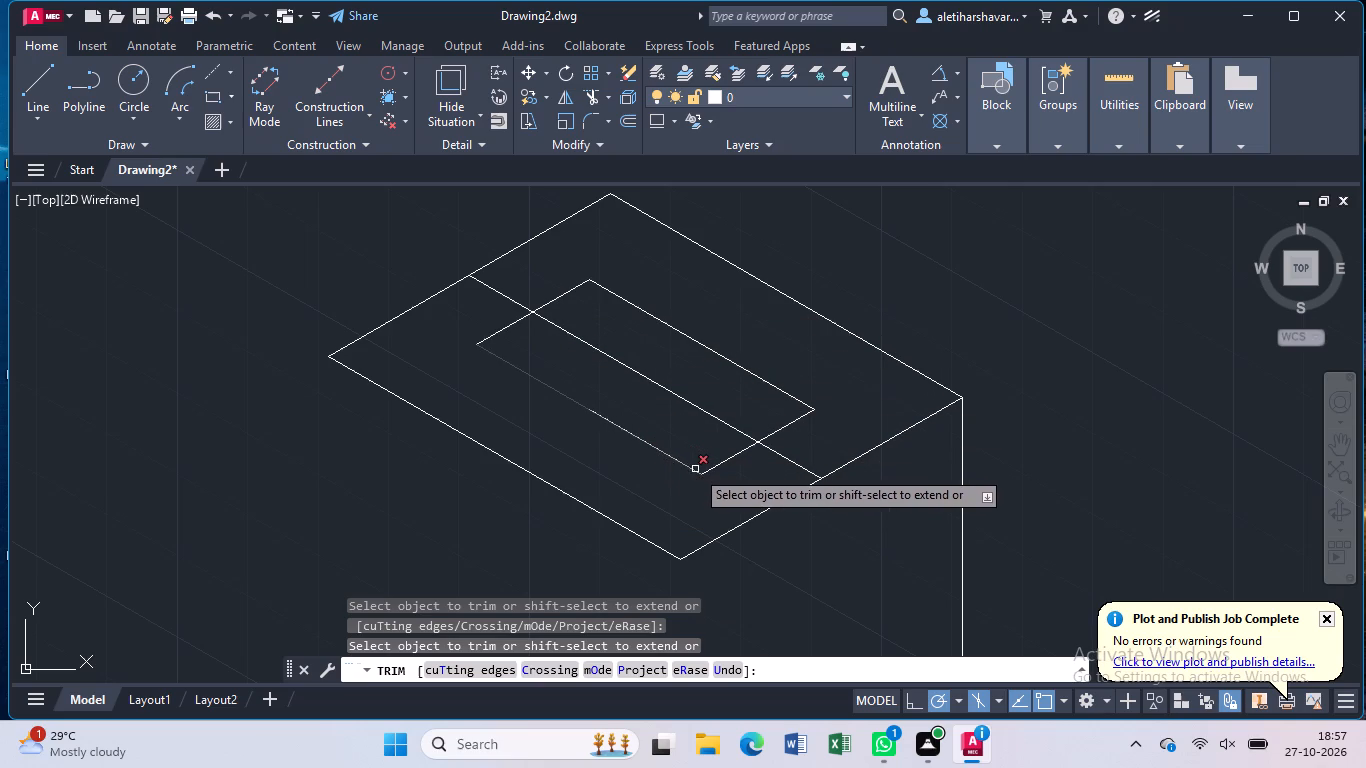
pyautogui.press('Escape')
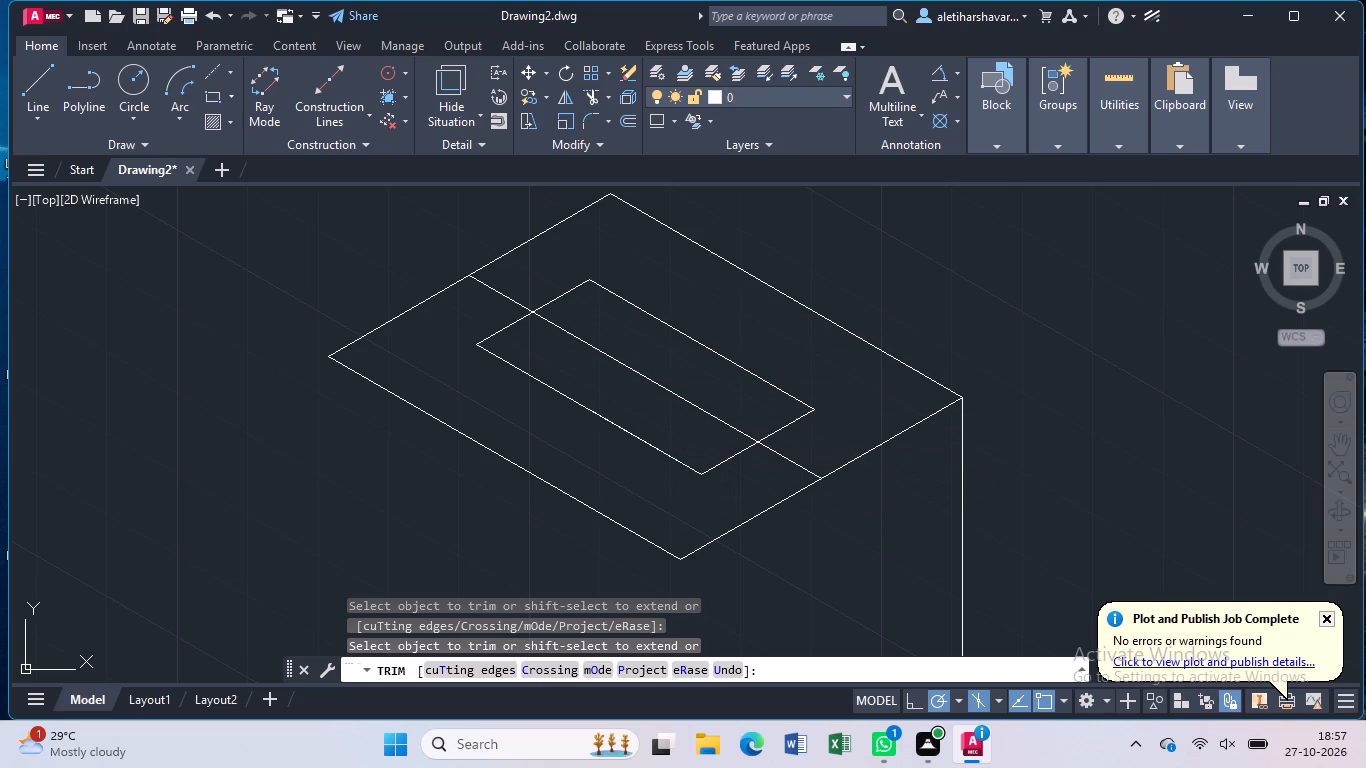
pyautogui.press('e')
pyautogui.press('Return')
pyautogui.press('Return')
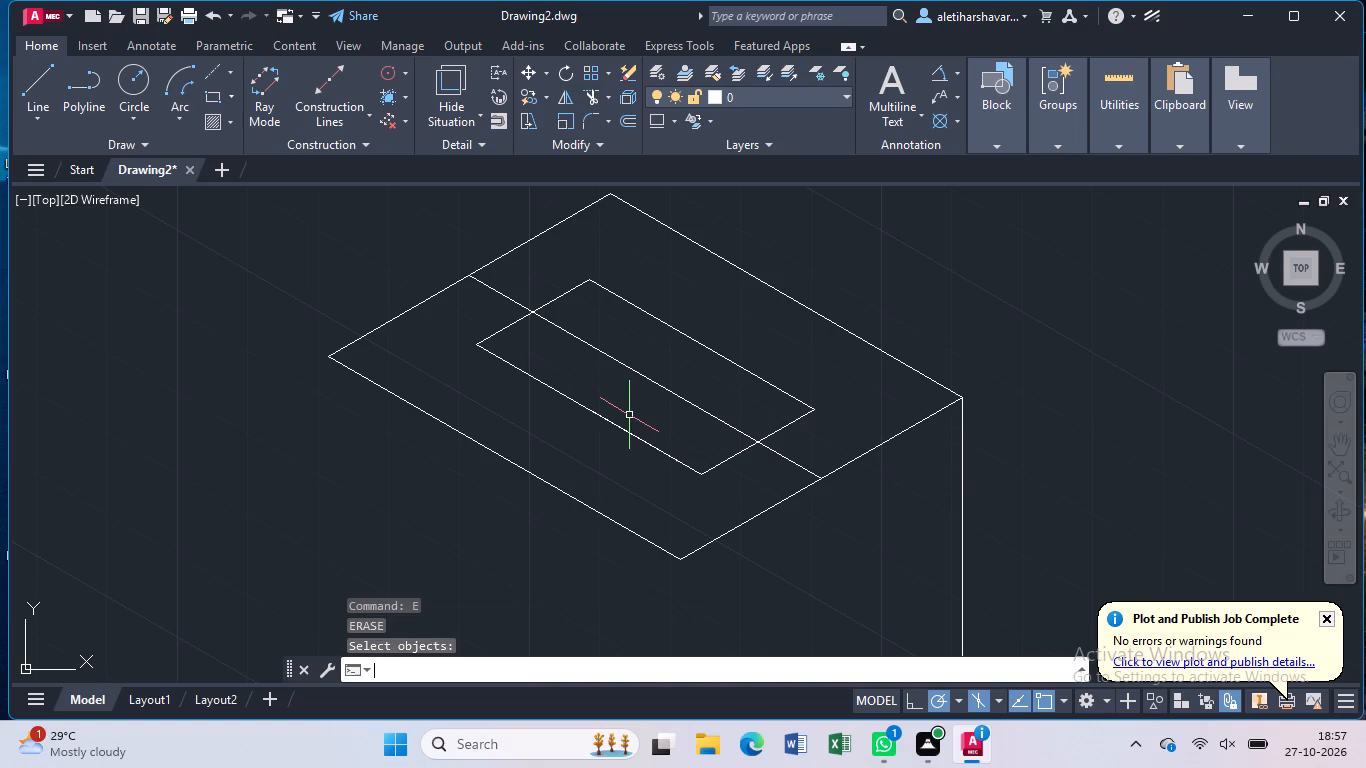
# Draw a radius 8 isocircle in the top isoplane, centred on the midpoint of the slot rectangle's upper short edge.
pyautogui.write('ell')
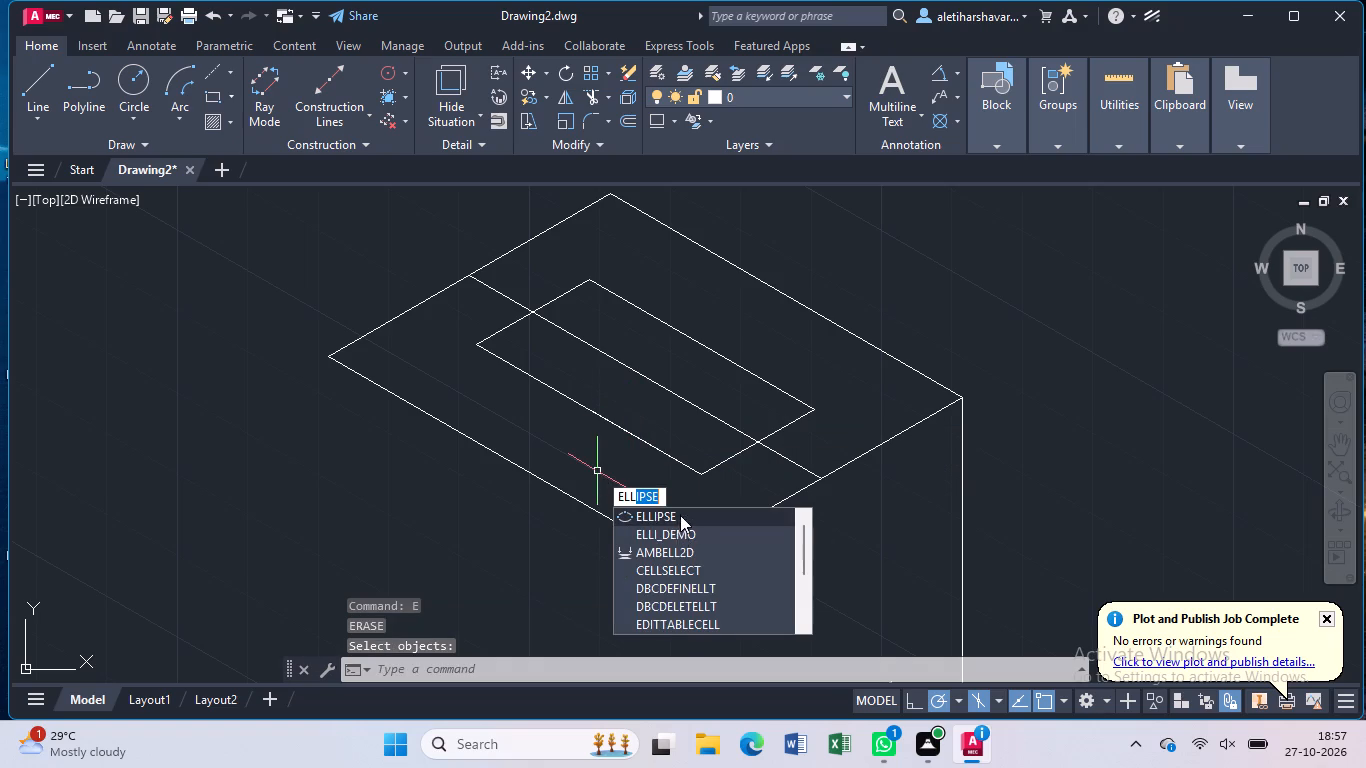
pyautogui.click(680, 514)
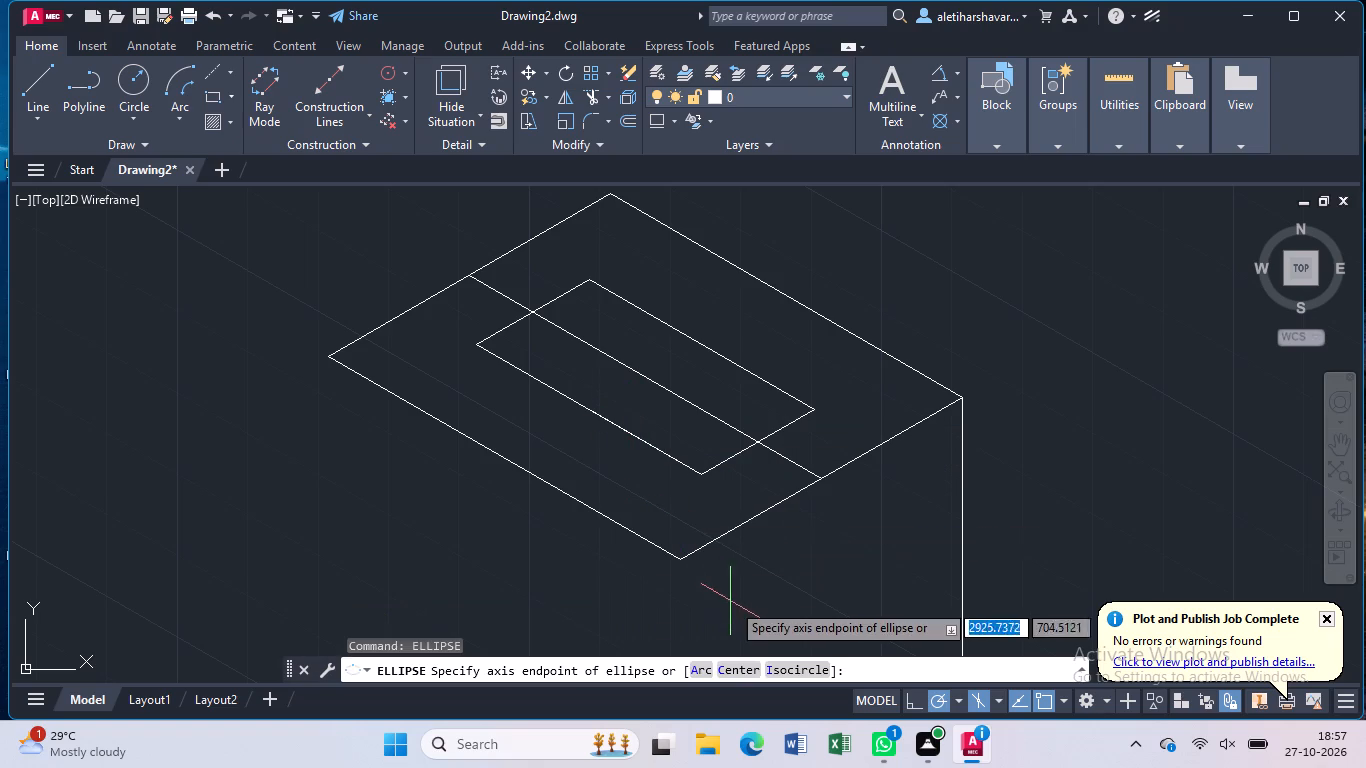
pyautogui.click(808, 667)
pyautogui.click(539, 311)
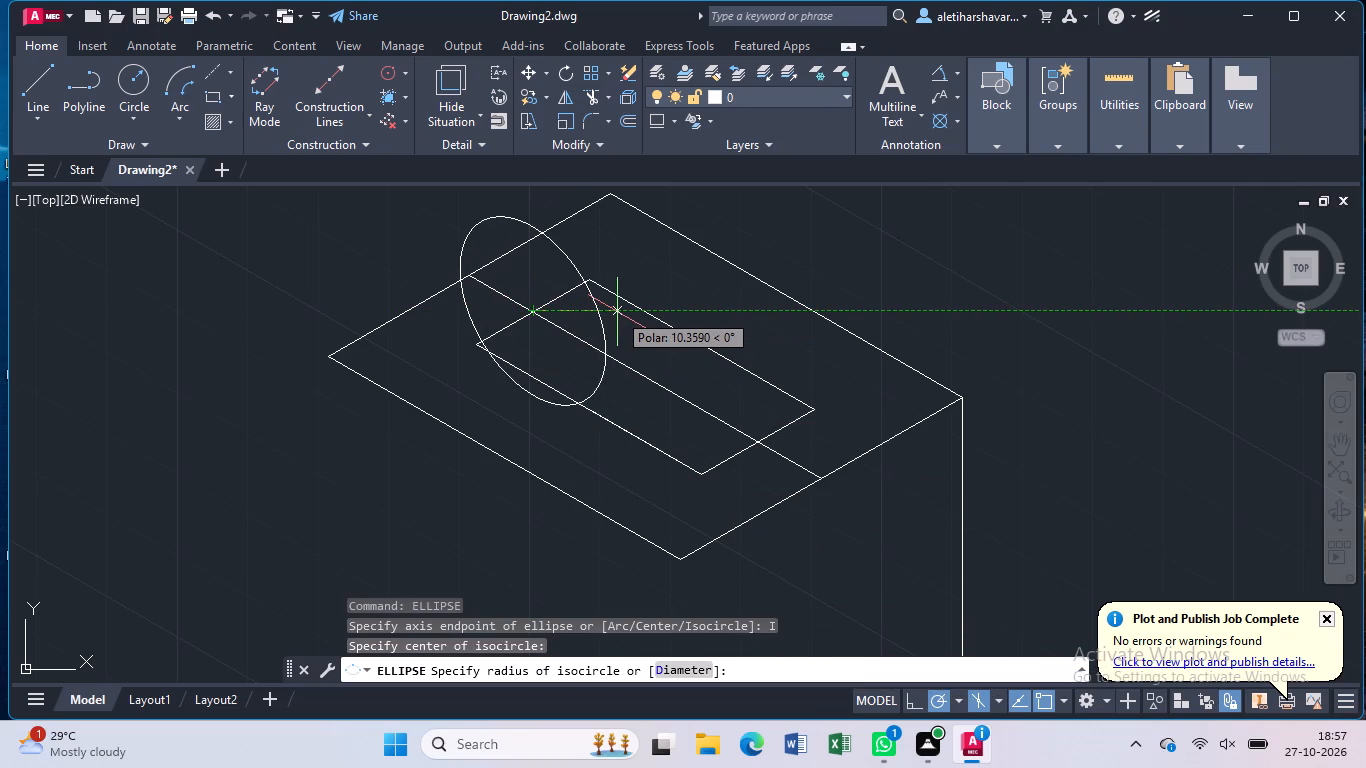
pyautogui.press('F5')
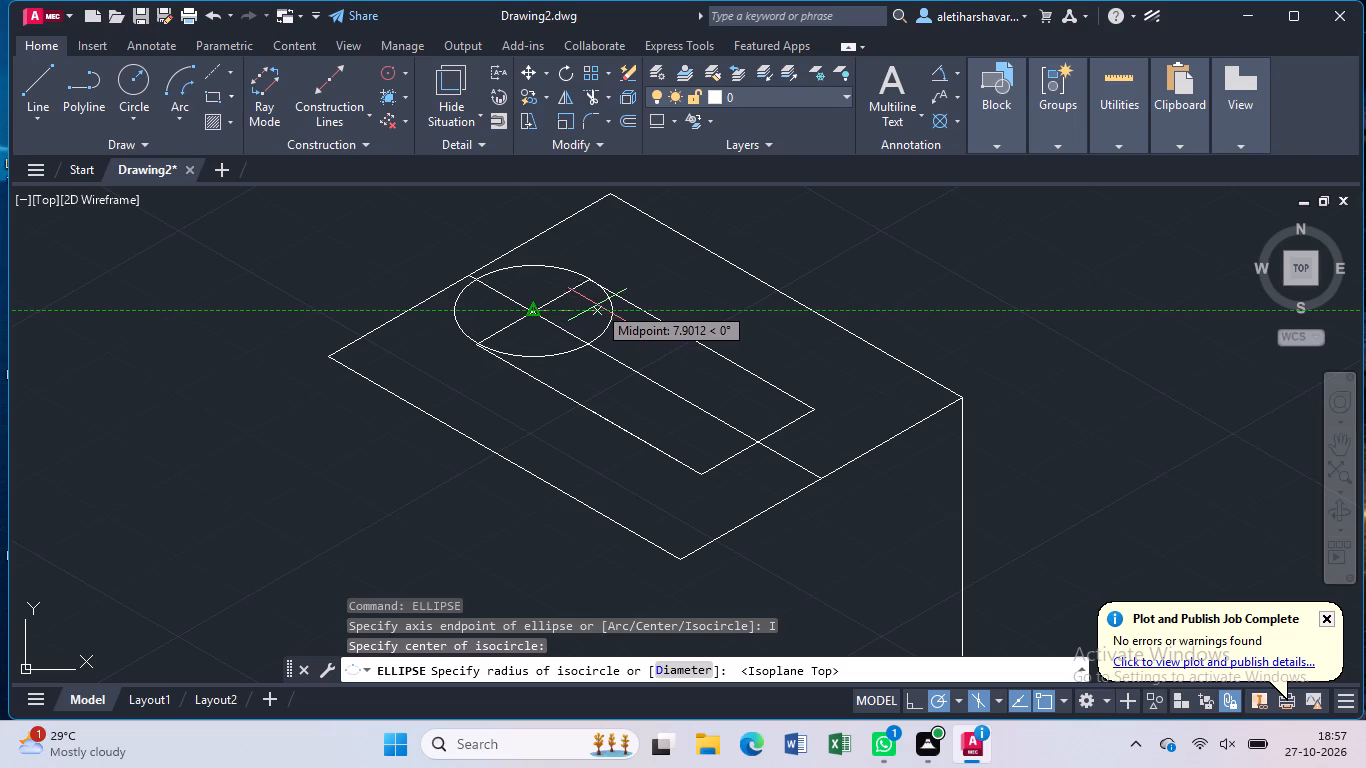
pyautogui.press('8')
pyautogui.press('Return')
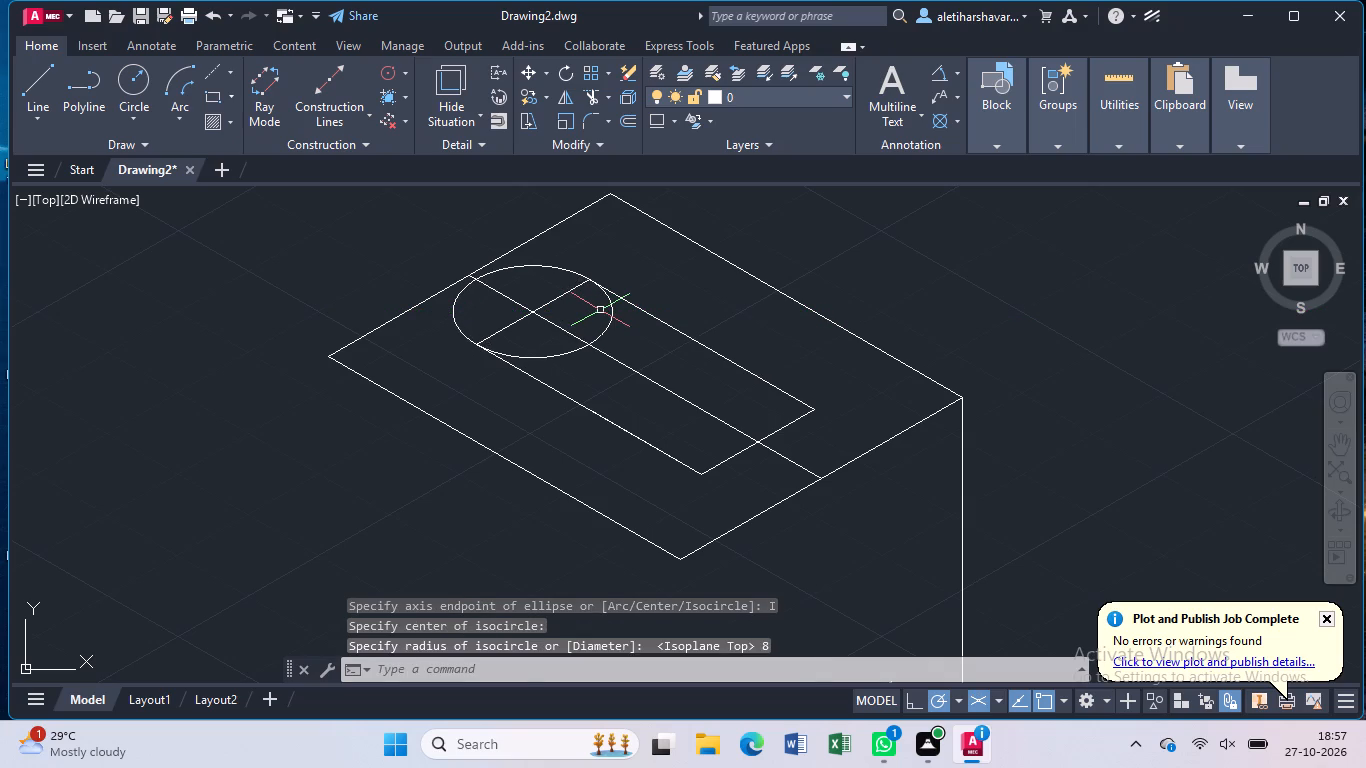
# Trim the upper isocircle's inner half and the rectangle's upper short edge to leave the slot's rounded end.
pyautogui.write('tr')
pyautogui.press('Return')
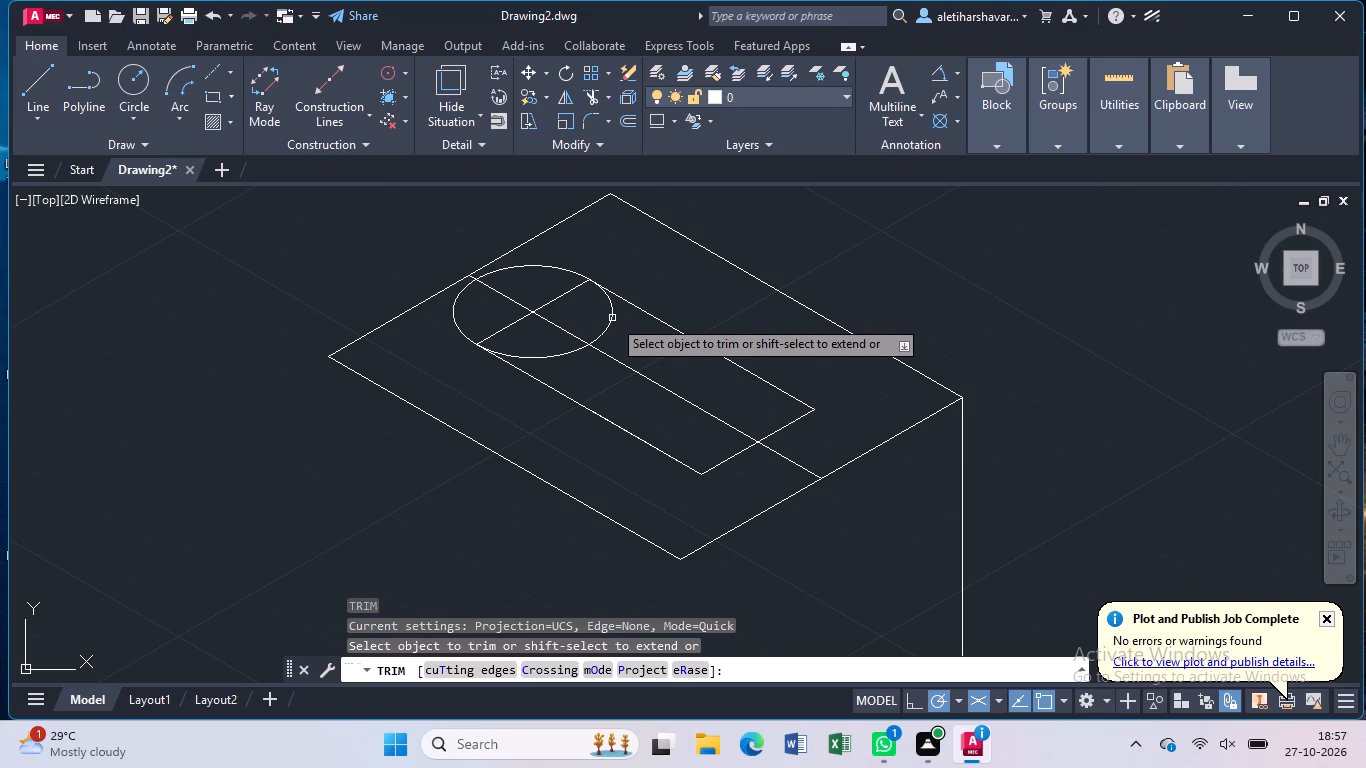
pyautogui.click(611, 320)
pyautogui.click(580, 286)
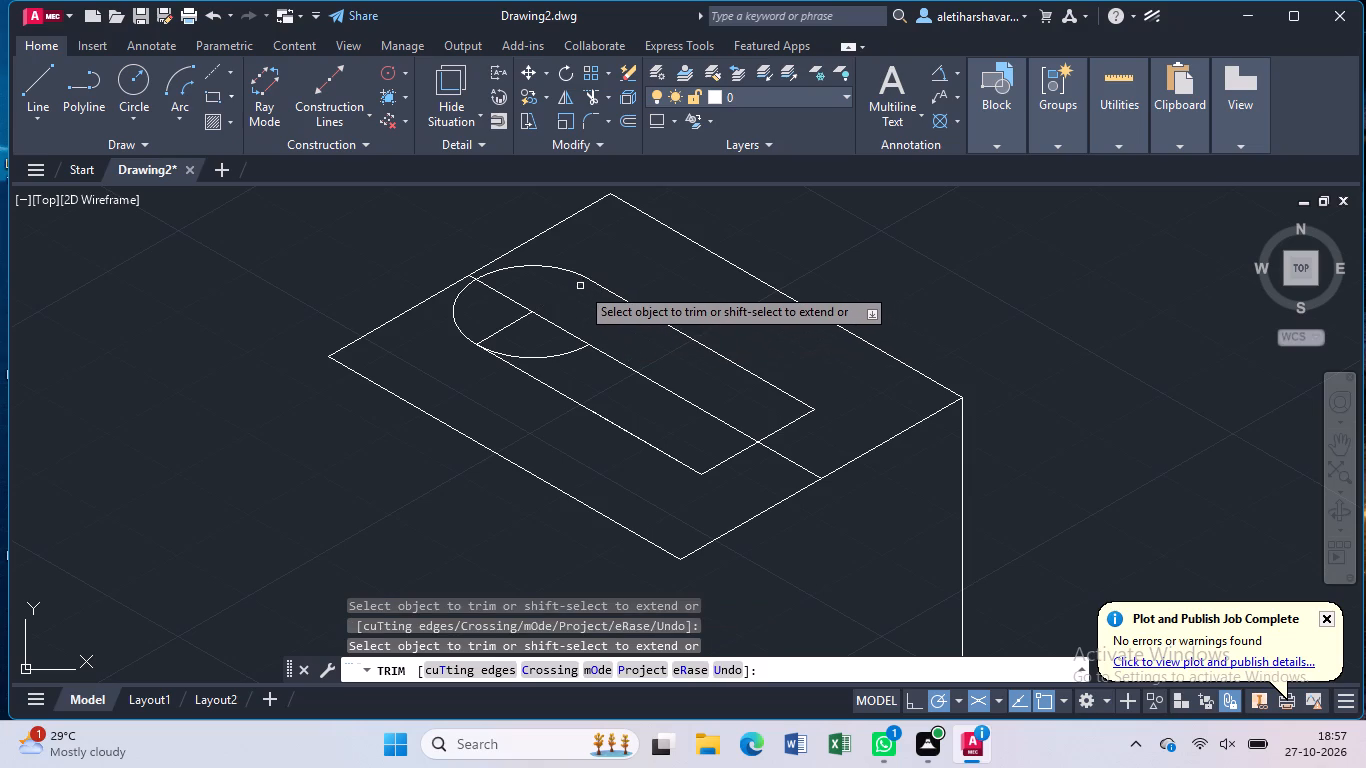
pyautogui.click(521, 318)
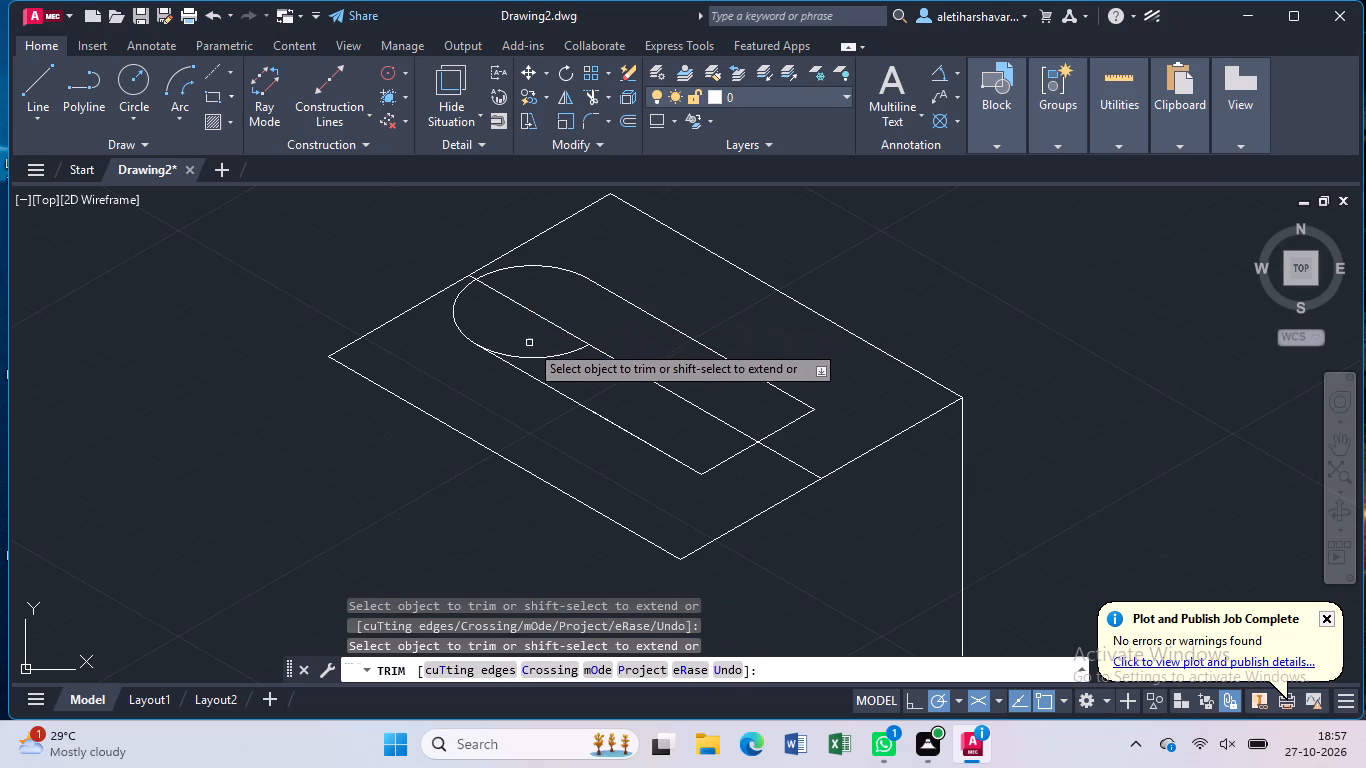
pyautogui.click(534, 358)
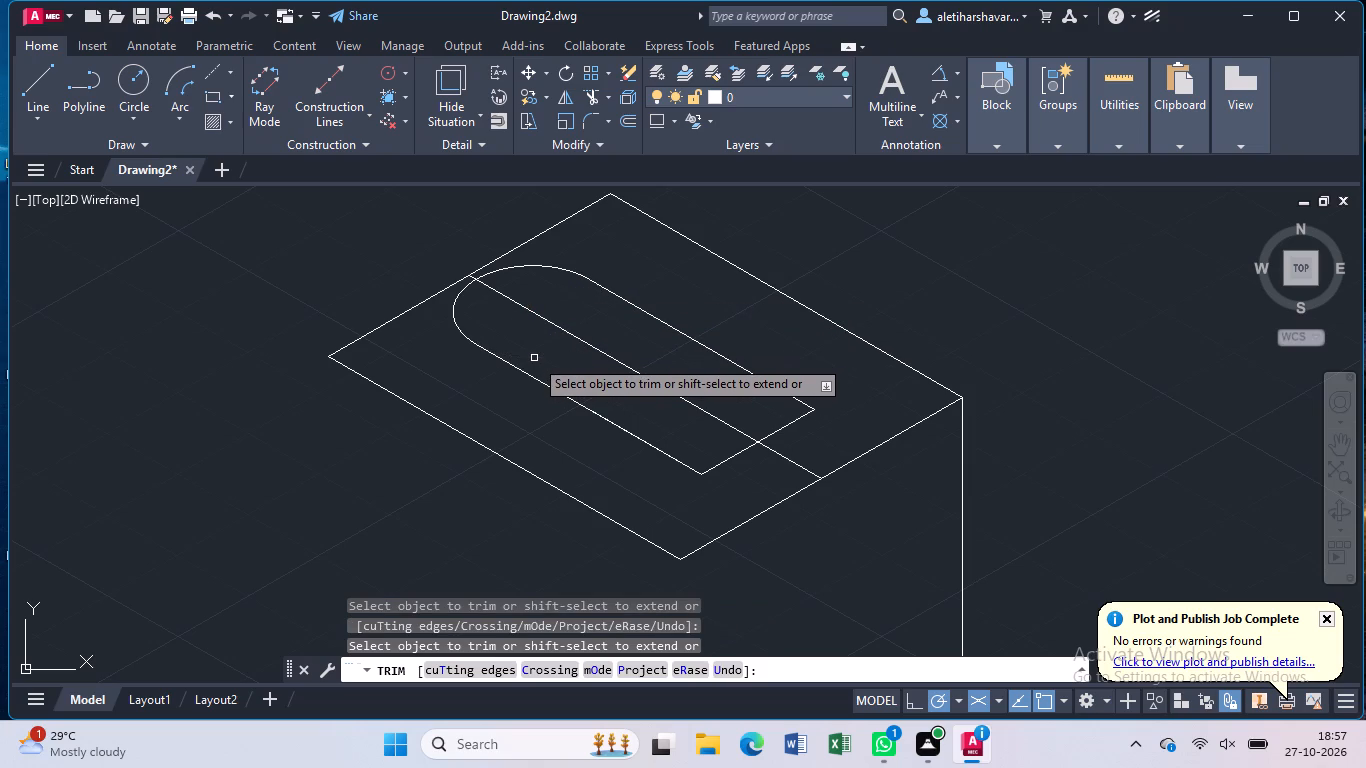
pyautogui.press('Escape')
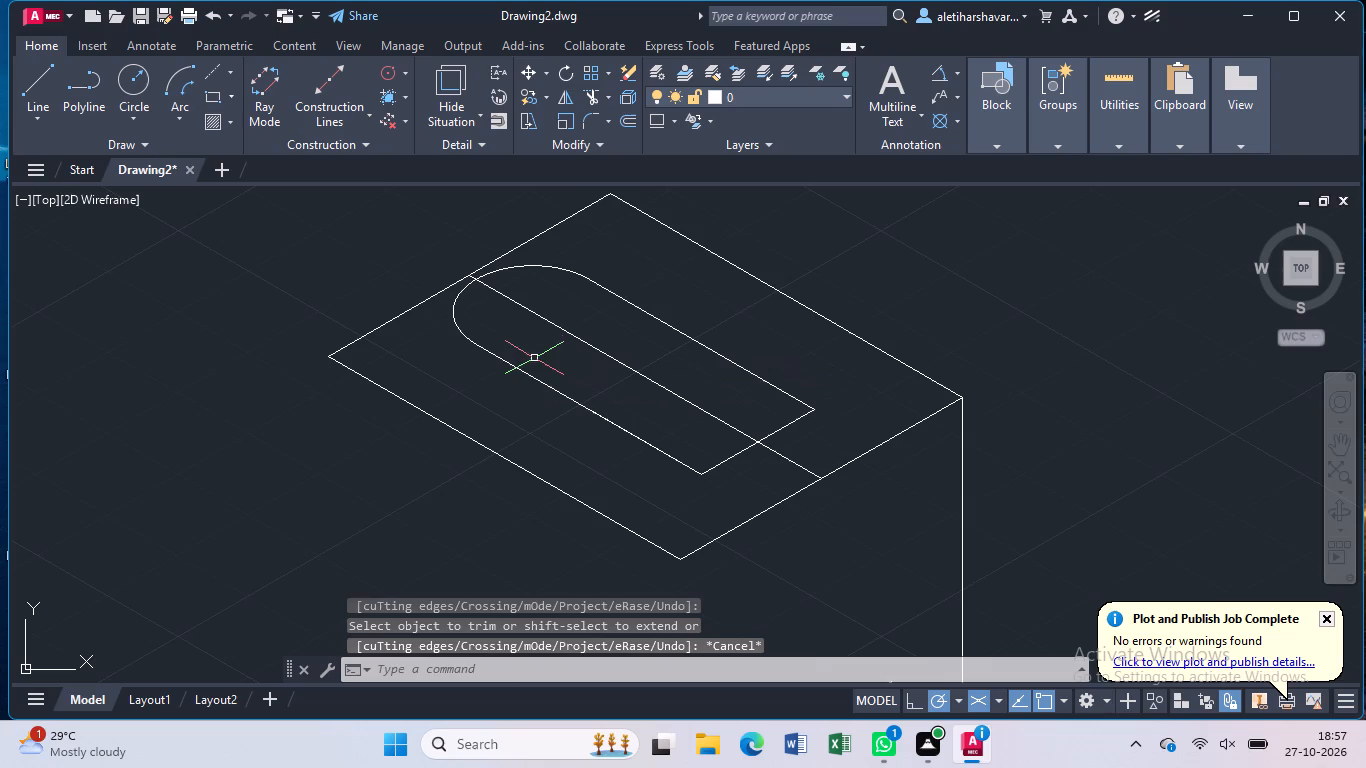
# Draw a second radius 8 isocircle centred where the centre line crosses the slot rectangle's lower short edge.
pyautogui.write('ell')
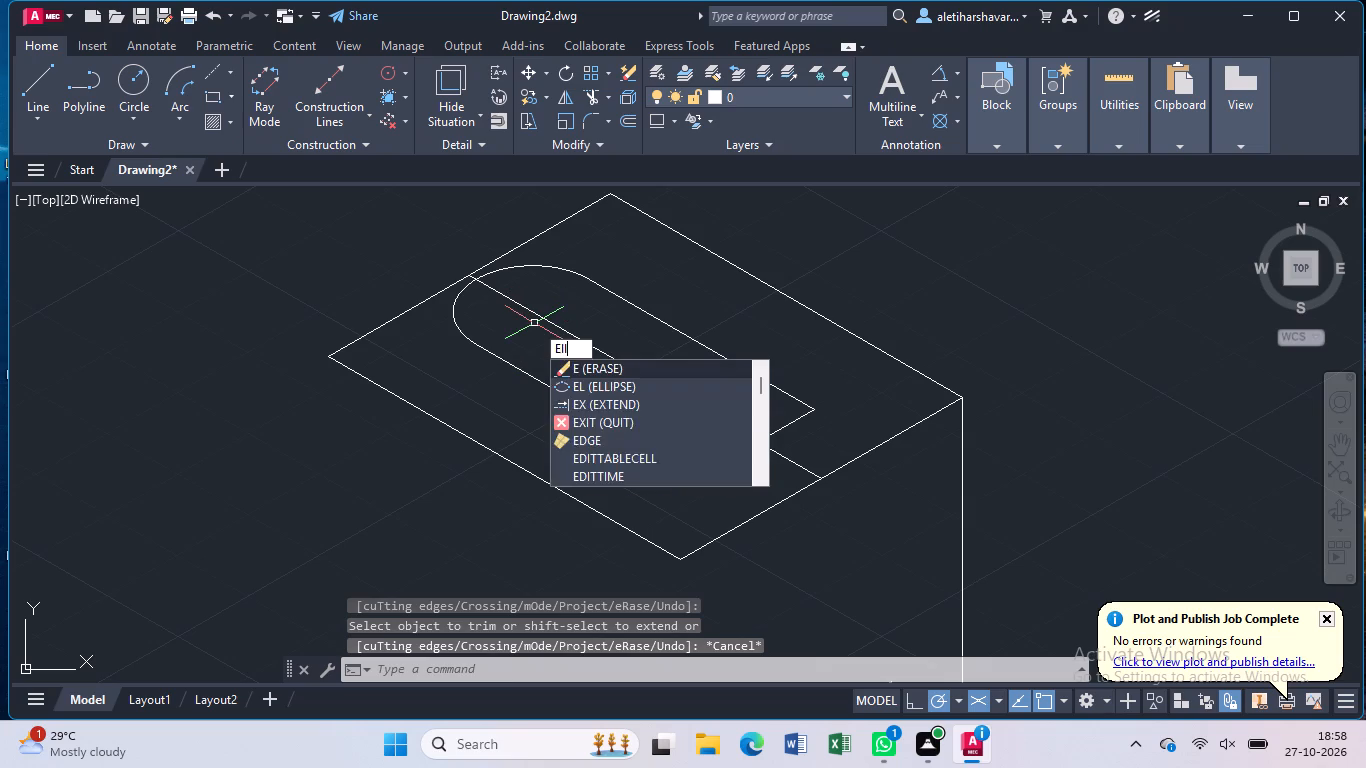
pyautogui.click(599, 370)
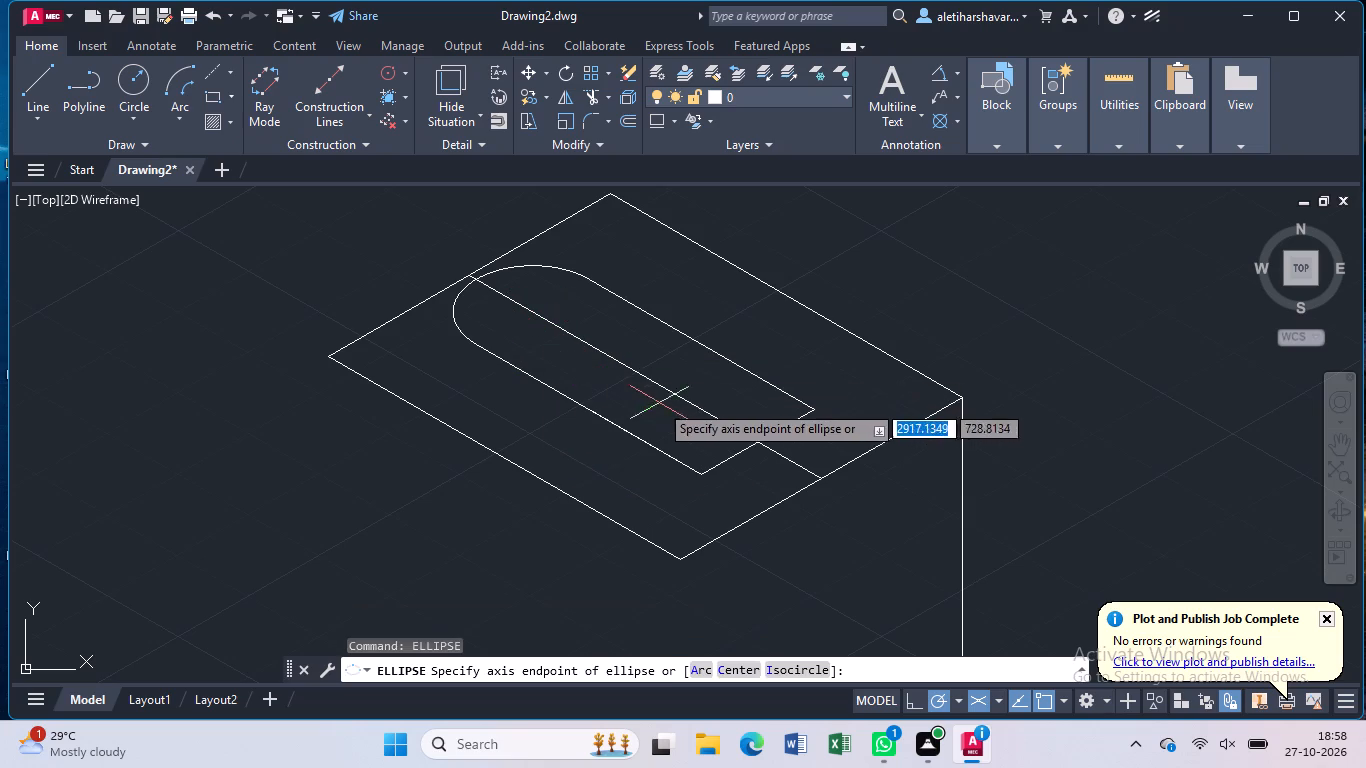
pyautogui.click(803, 666)
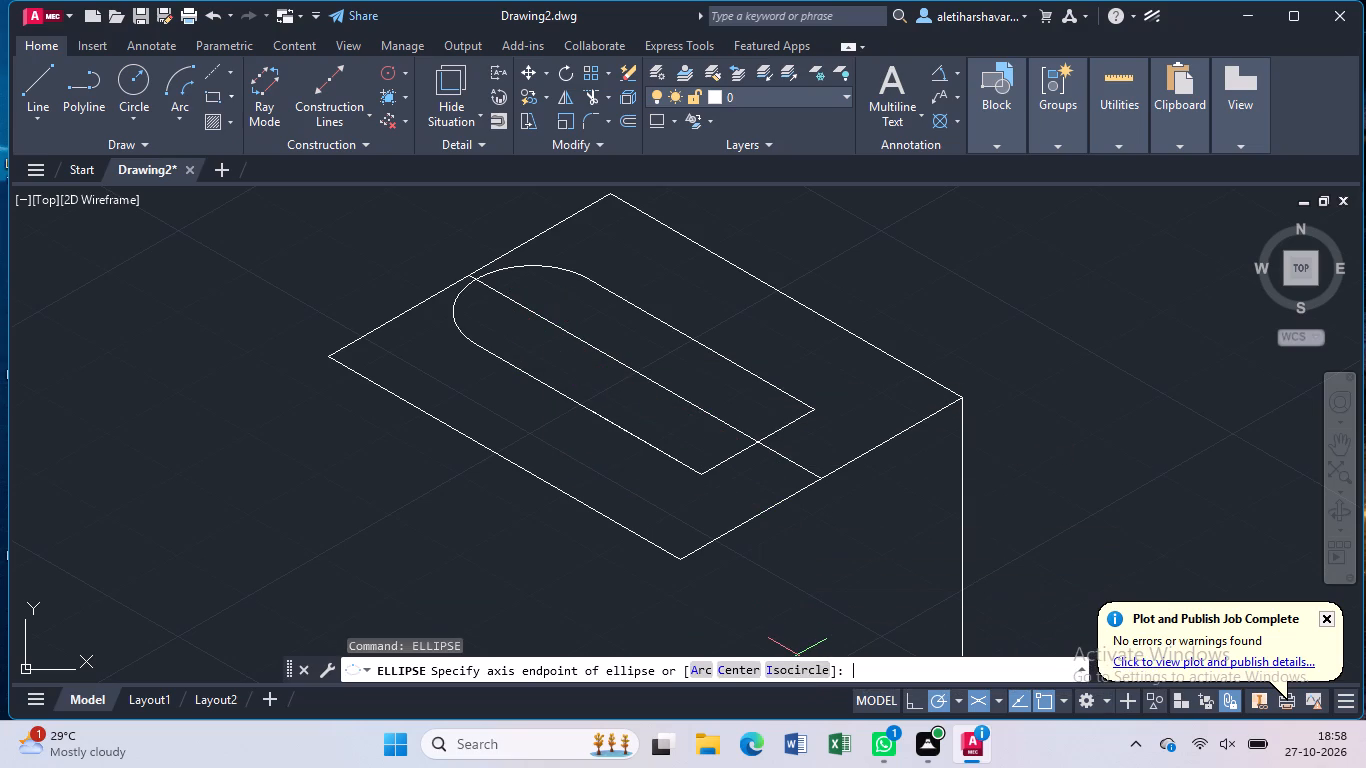
pyautogui.click(761, 442)
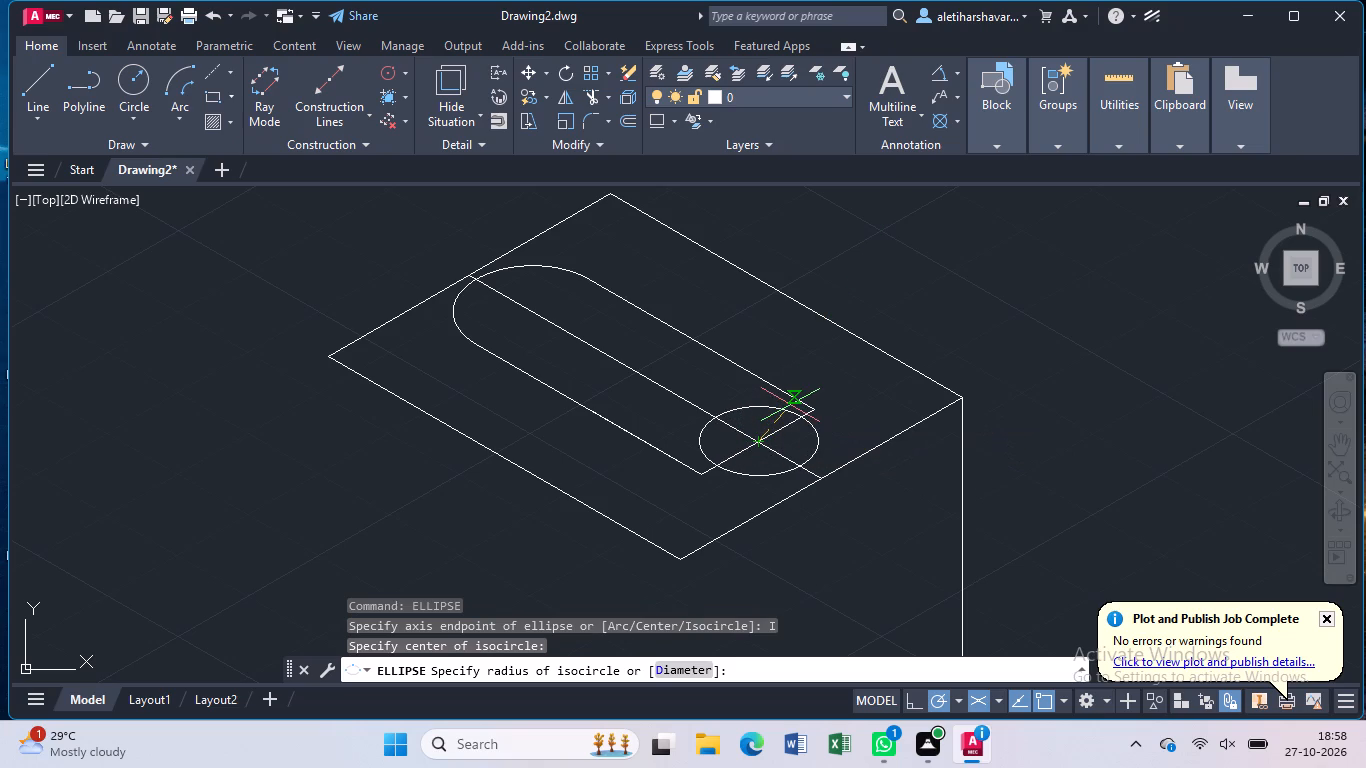
pyautogui.press('8')
pyautogui.press('Return')
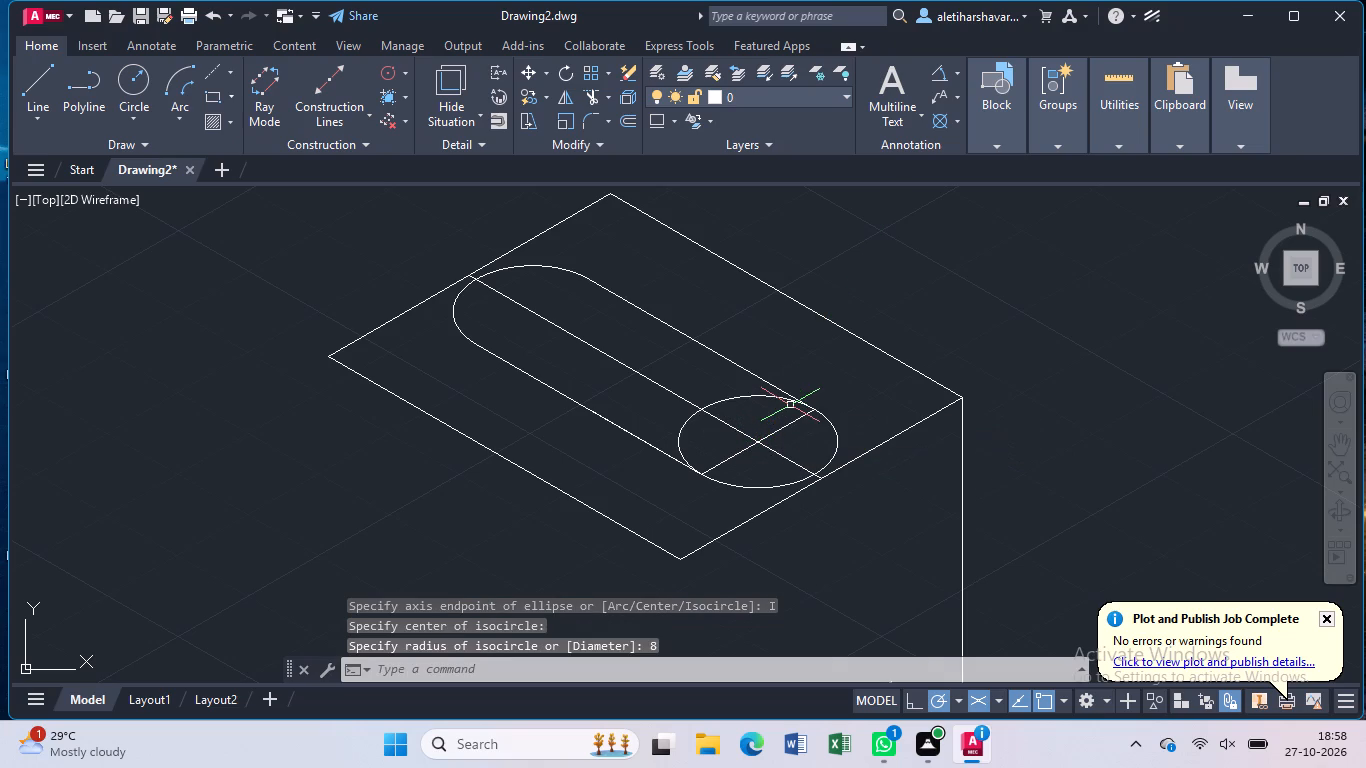
# Trim the lower isocircle's inner half and both parts of the slot rectangle's lower short edge.
pyautogui.write('tr')
pyautogui.press('Return')
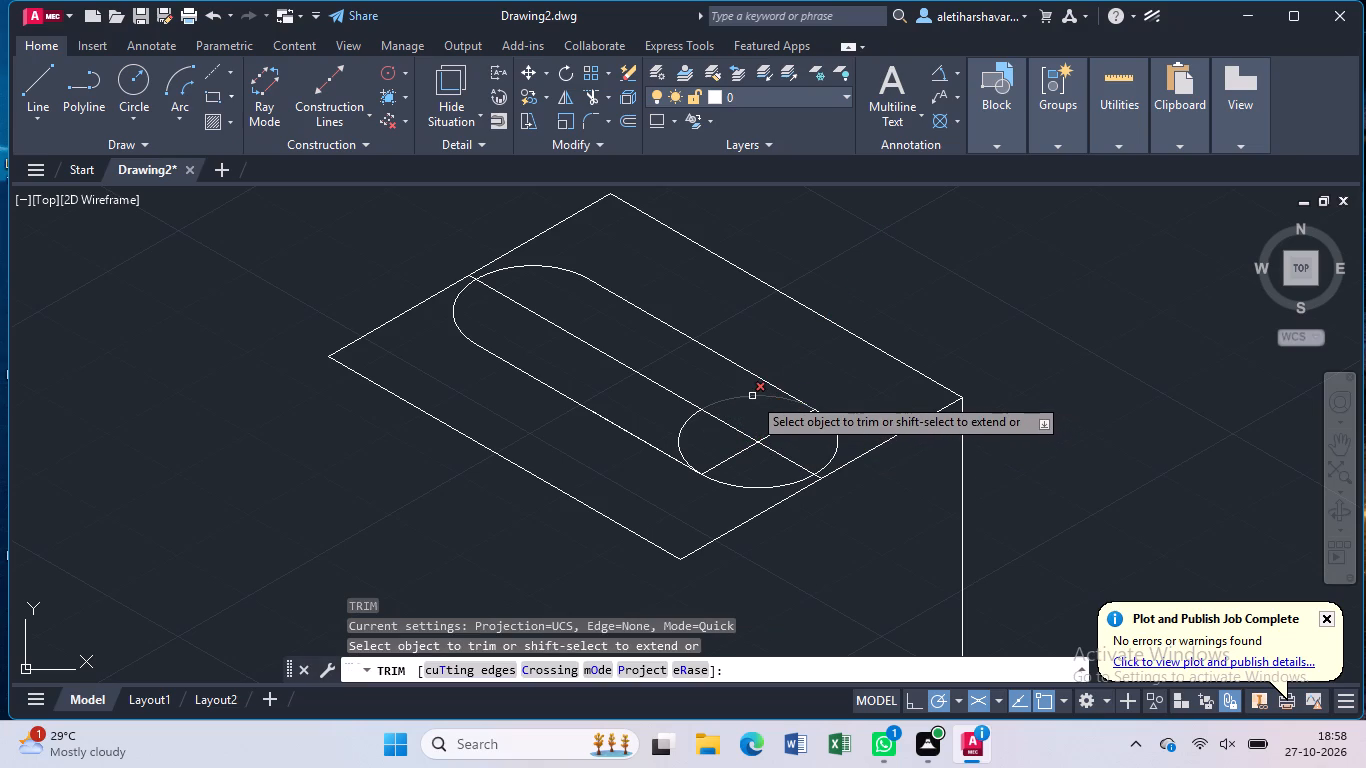
pyautogui.click(752, 396)
pyautogui.click(681, 427)
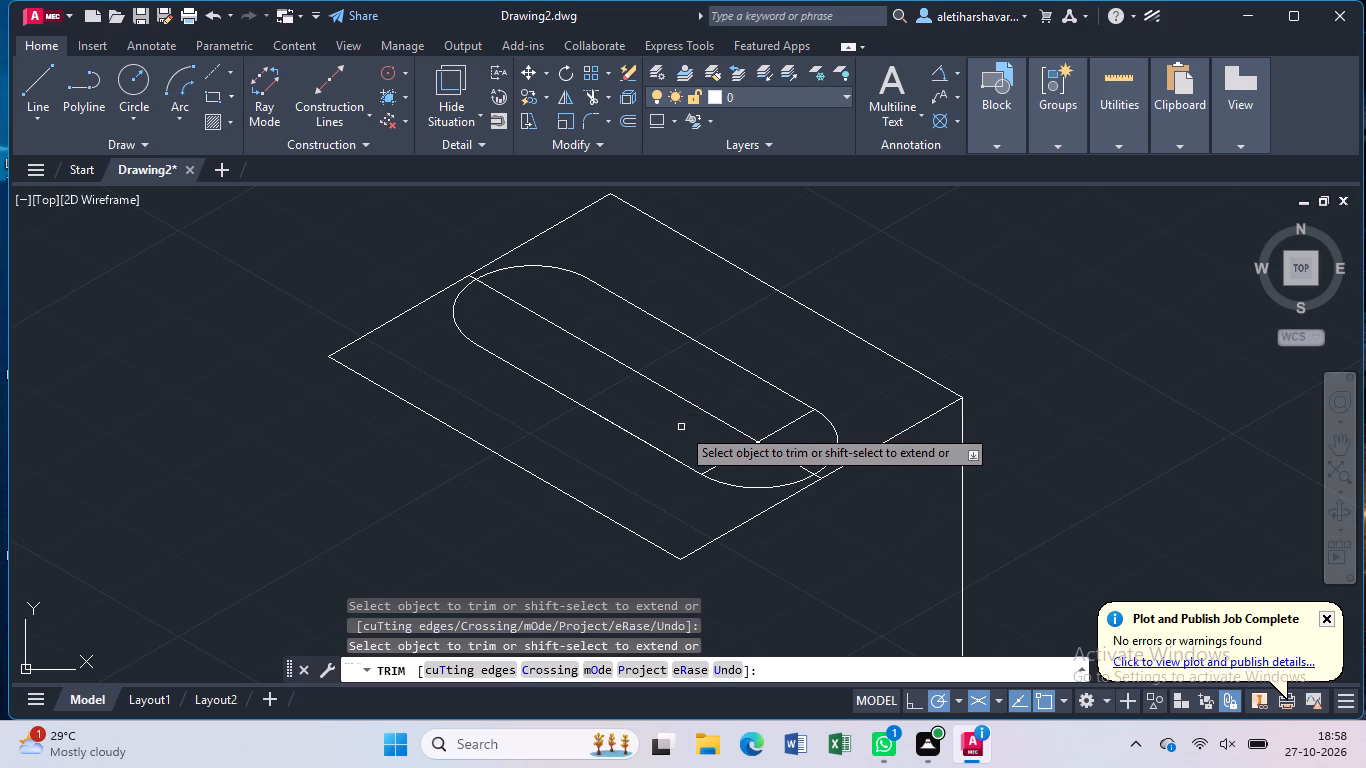
pyautogui.click(734, 459)
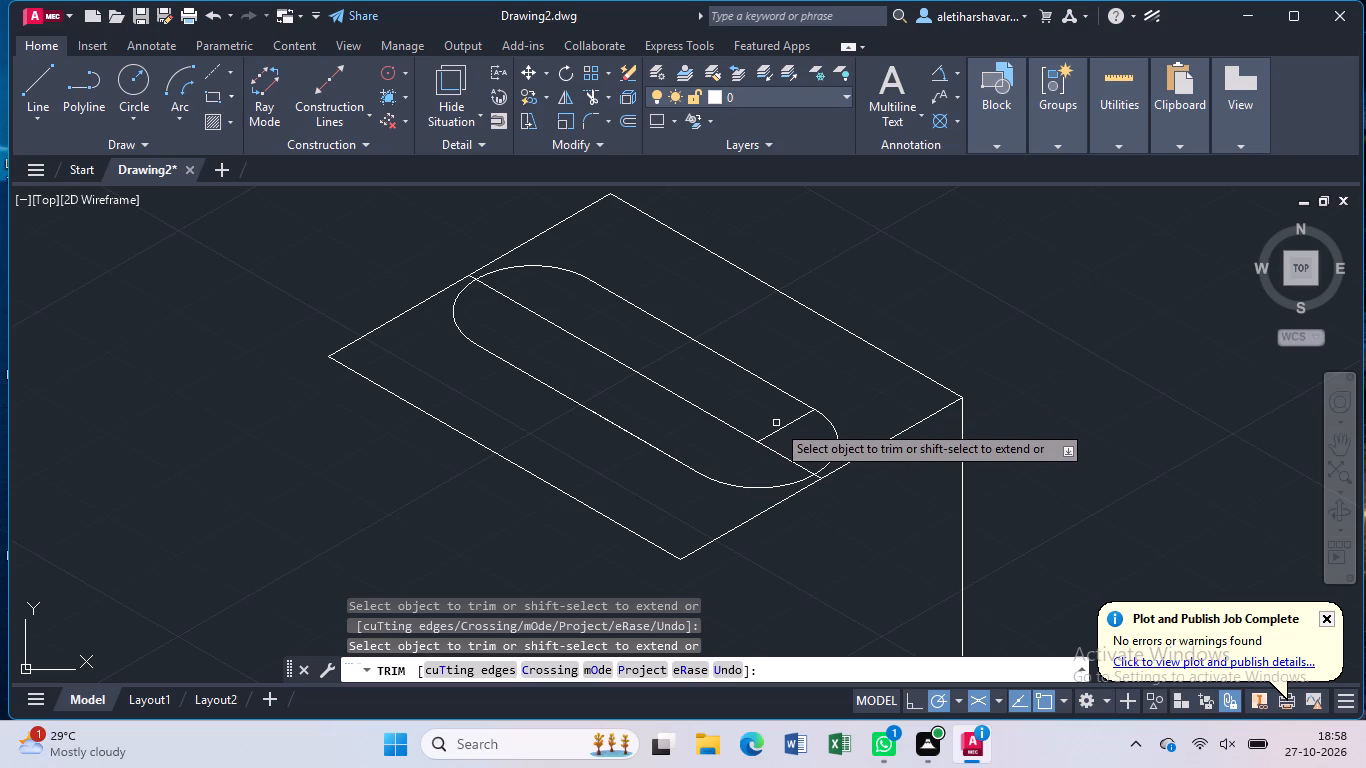
pyautogui.click(784, 426)
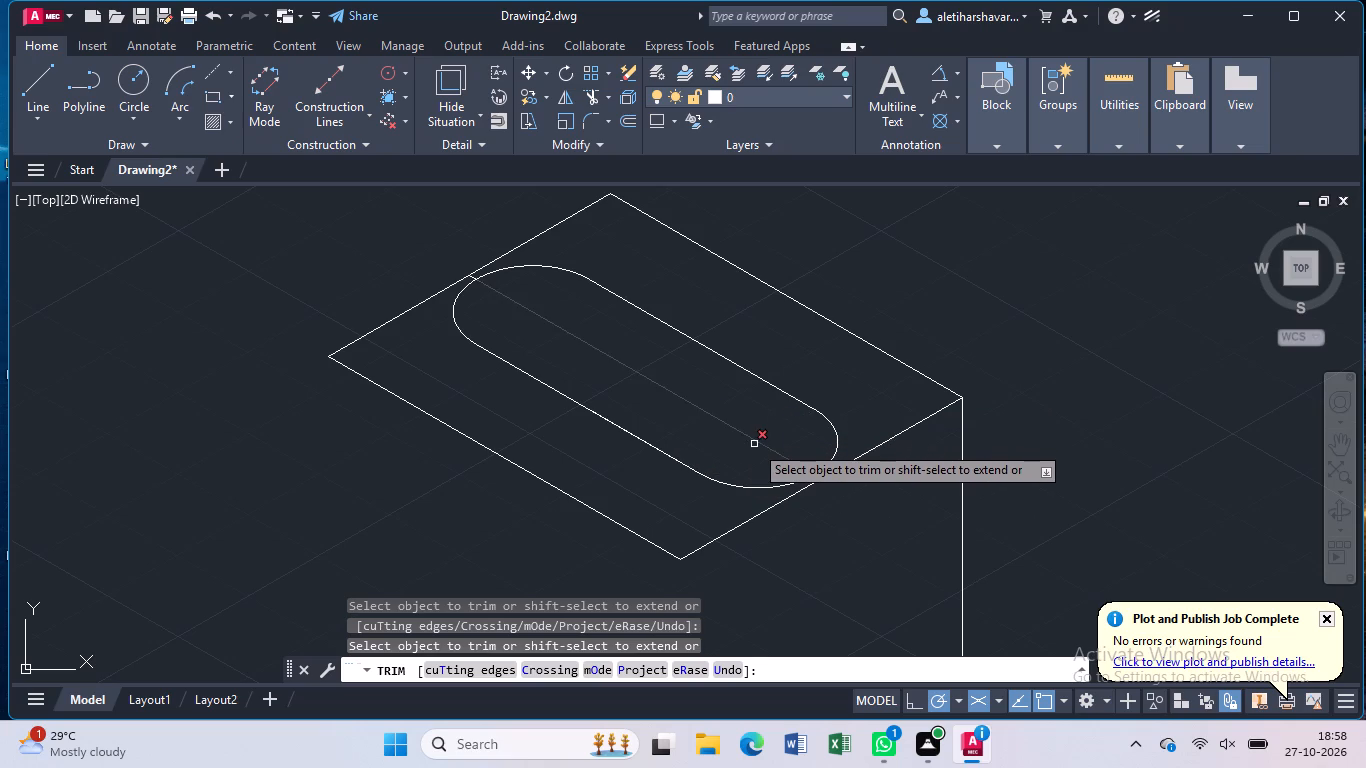
# Trim away the slot's centre line, including its leftover stubs between the rounded ends and the top face's short edges.
pyautogui.click(754, 444)
pyautogui.scroll(2, 644, 386)
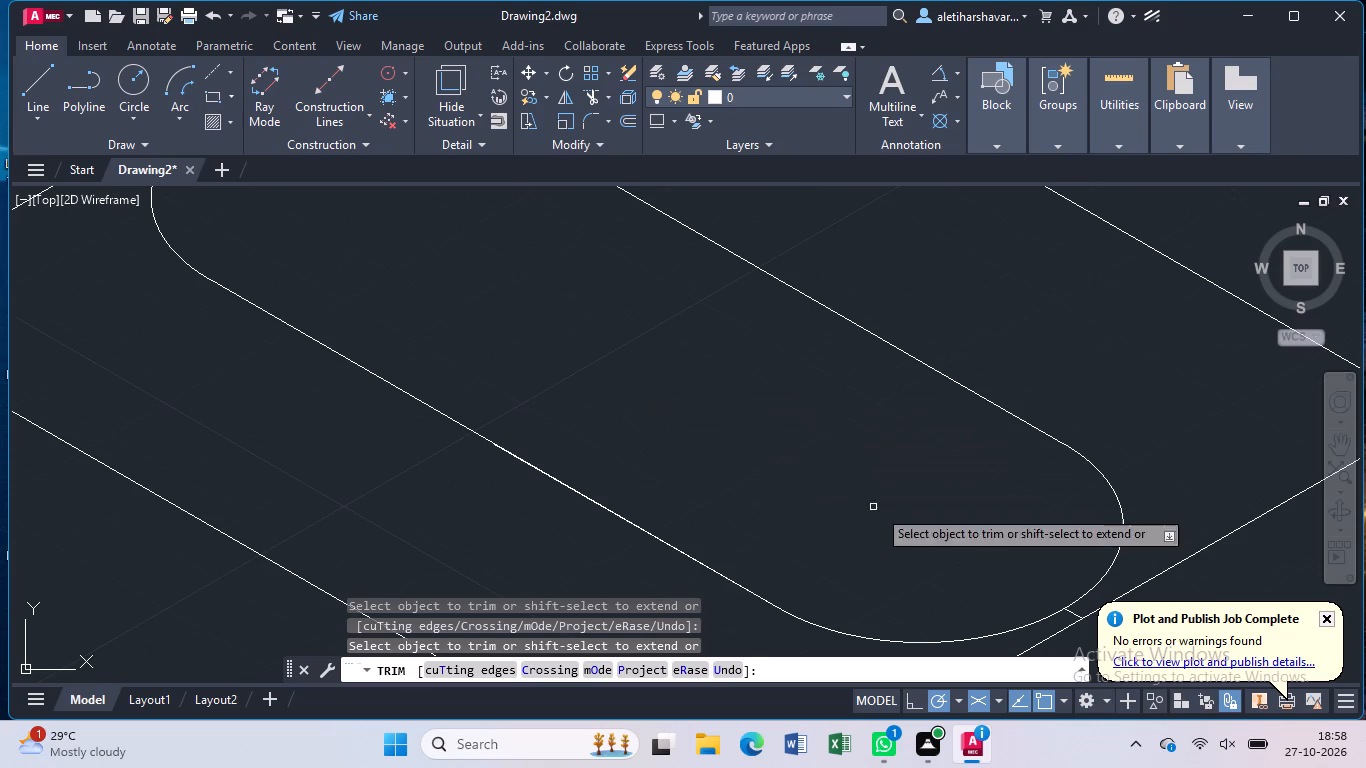
pyautogui.click(1076, 614)
pyautogui.scroll(-2, 1075, 615)
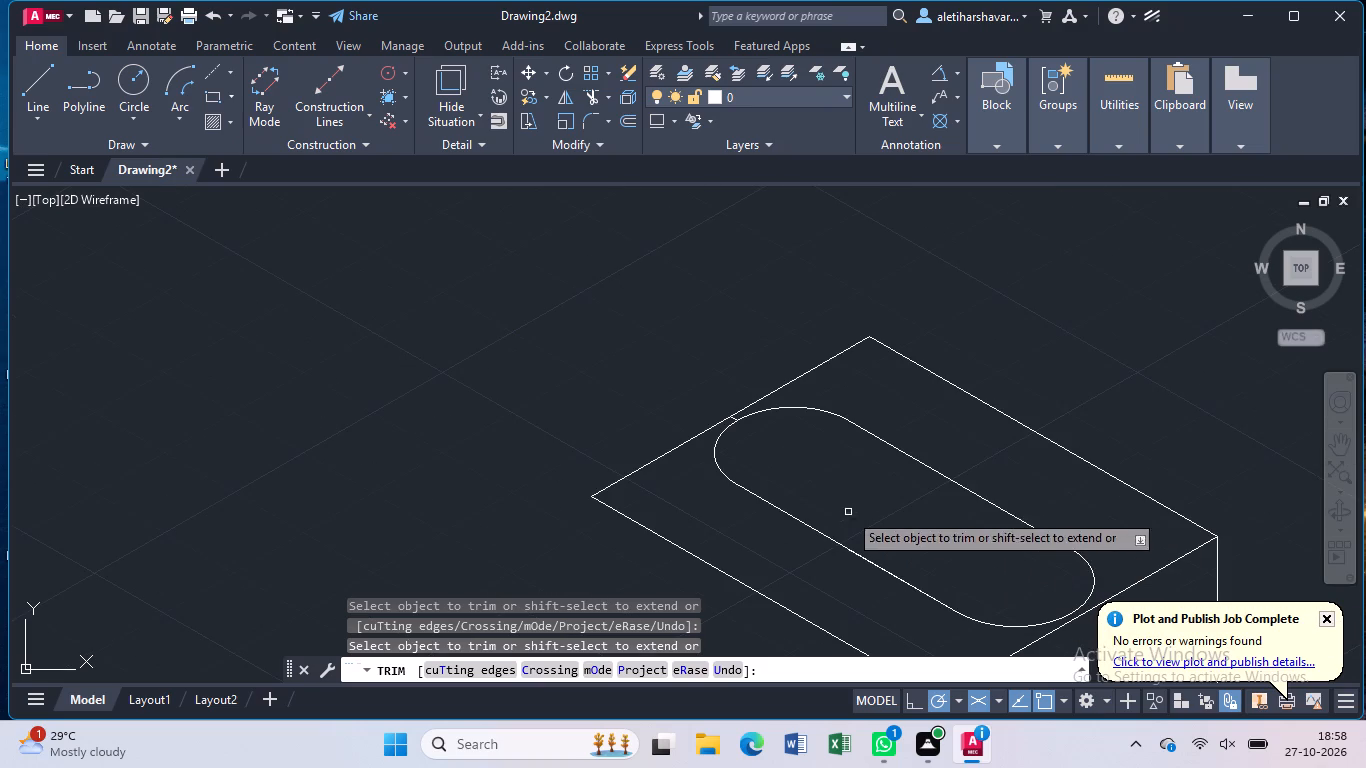
pyautogui.moveTo(784, 471); pyautogui.dragTo(973, 579, button='middle')
pyautogui.scroll(3, 906, 535)
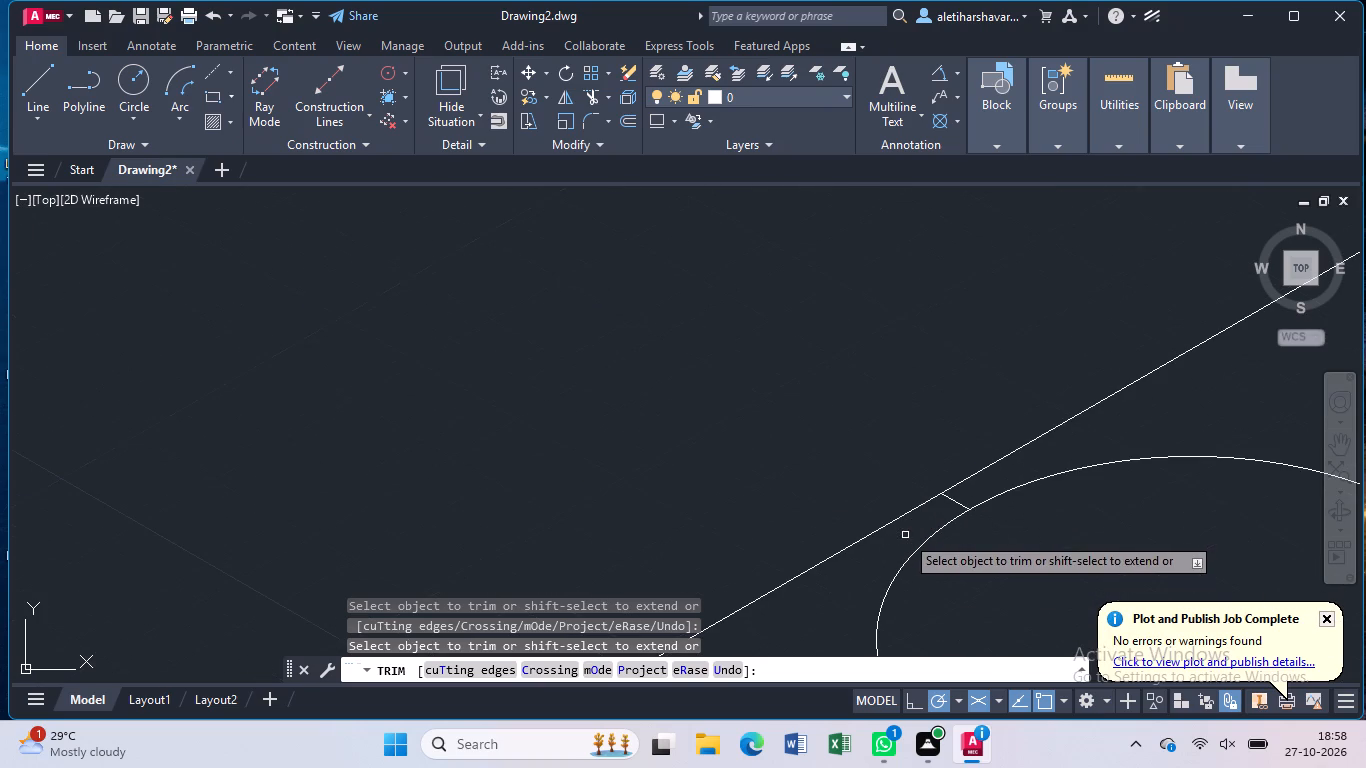
pyautogui.click(960, 503)
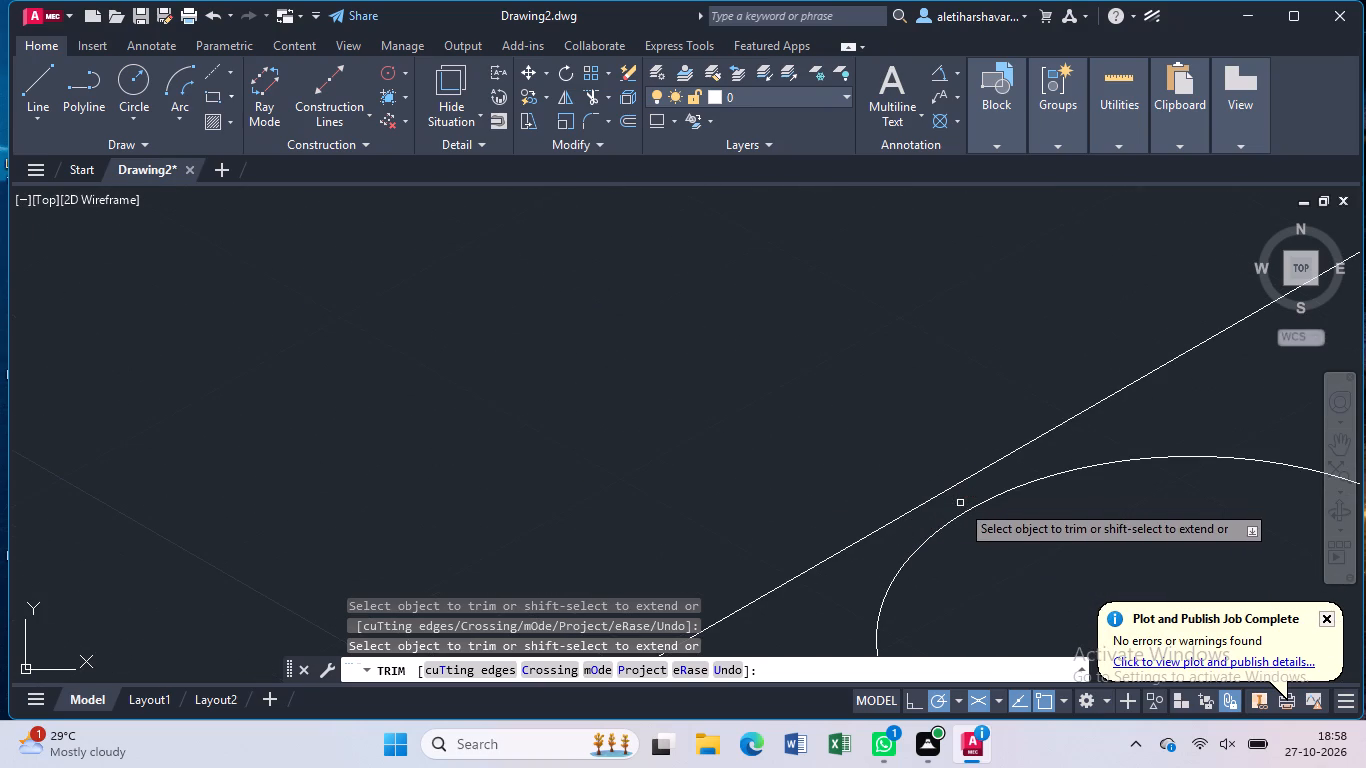
pyautogui.scroll(-5, 960, 503)
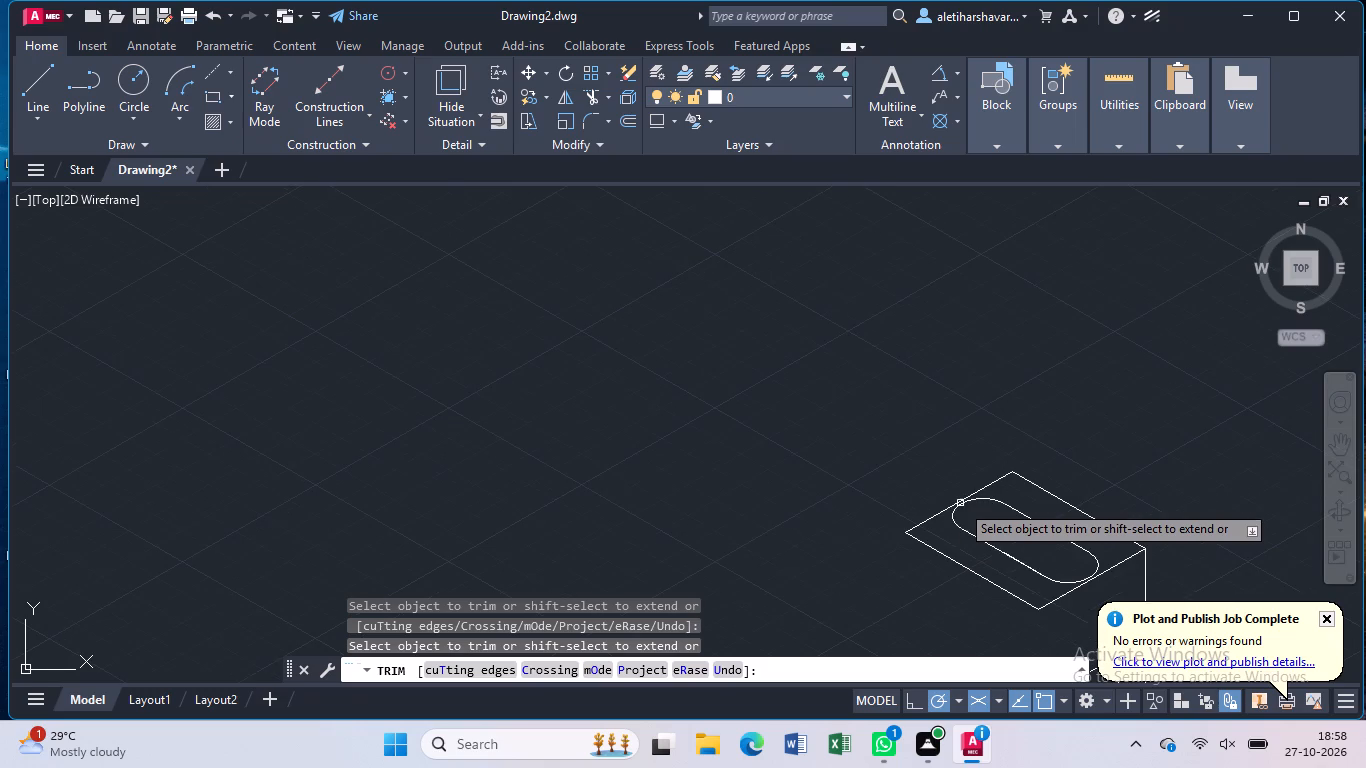
pyautogui.moveTo(991, 578); pyautogui.dragTo(780, 431, button='middle')
pyautogui.press('Escape')
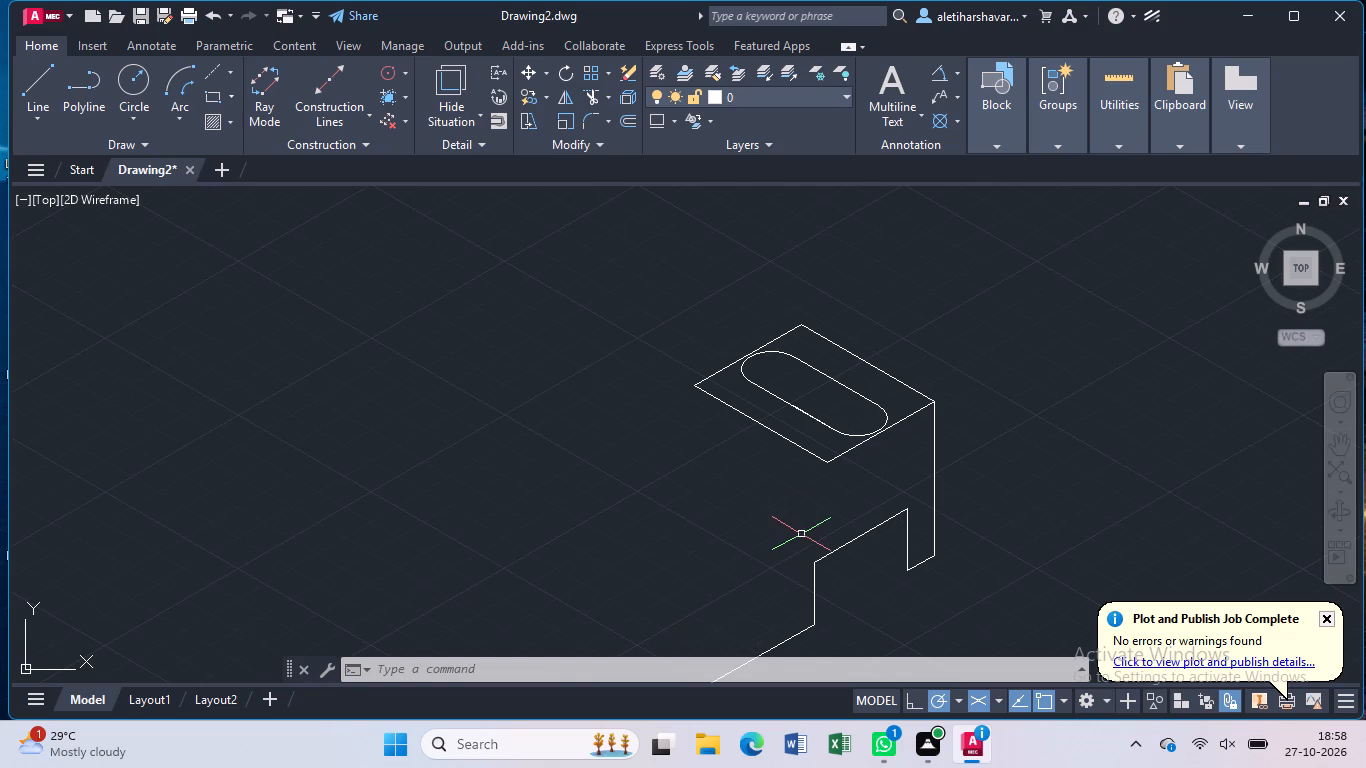
# Draw a line 10 down from the top face's front corner, continuing about 62 at 150° parallel to the face's long edge.
pyautogui.press('l')
pyautogui.press('Return')
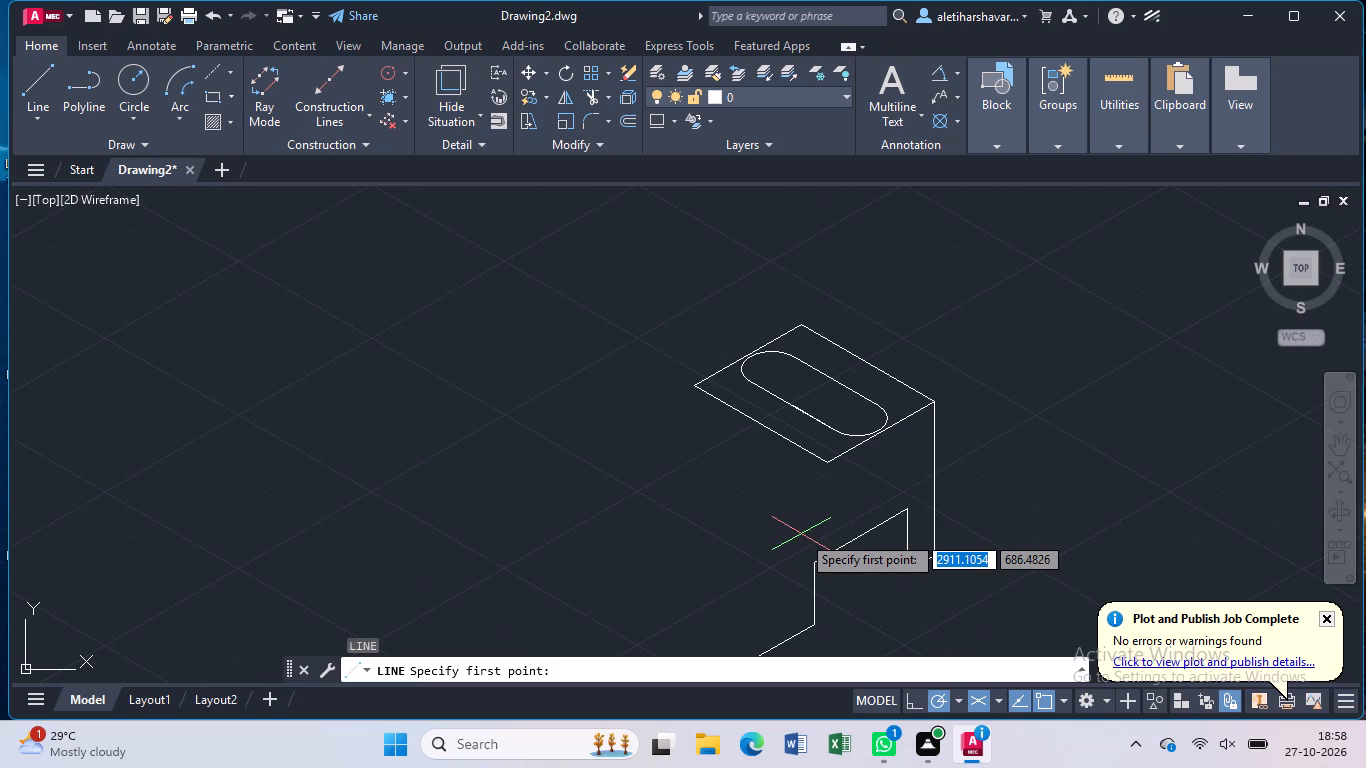
pyautogui.click(832, 459)
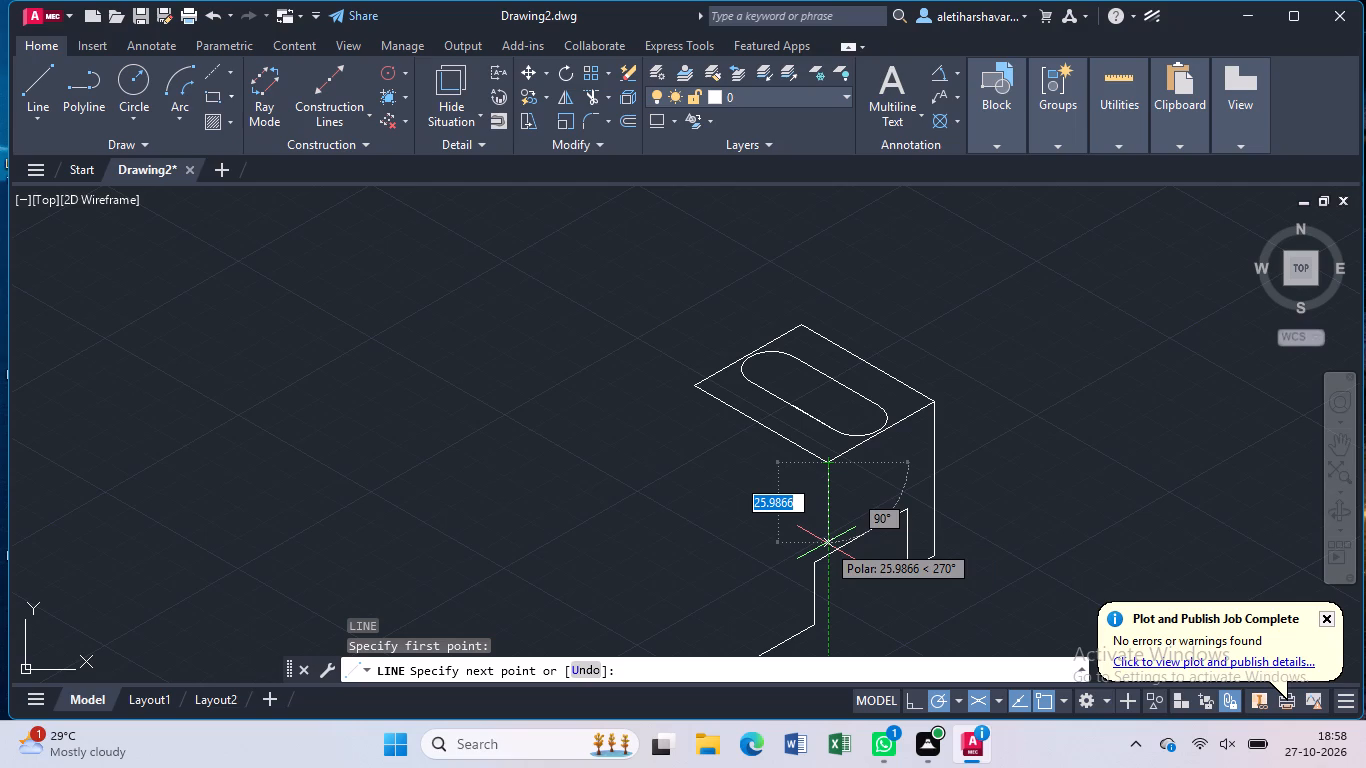
pyautogui.write('10')
pyautogui.press('Return')
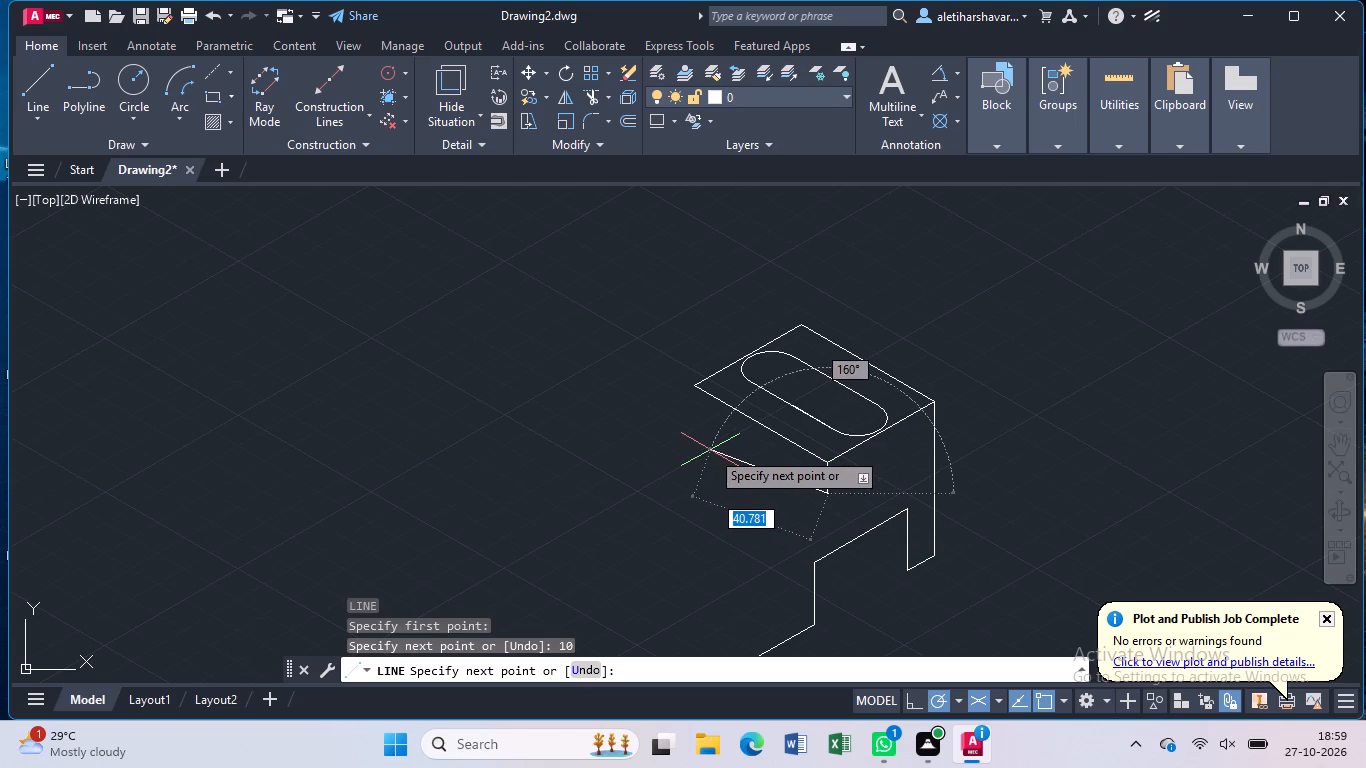
pyautogui.click(660, 404)
pyautogui.press('Escape')
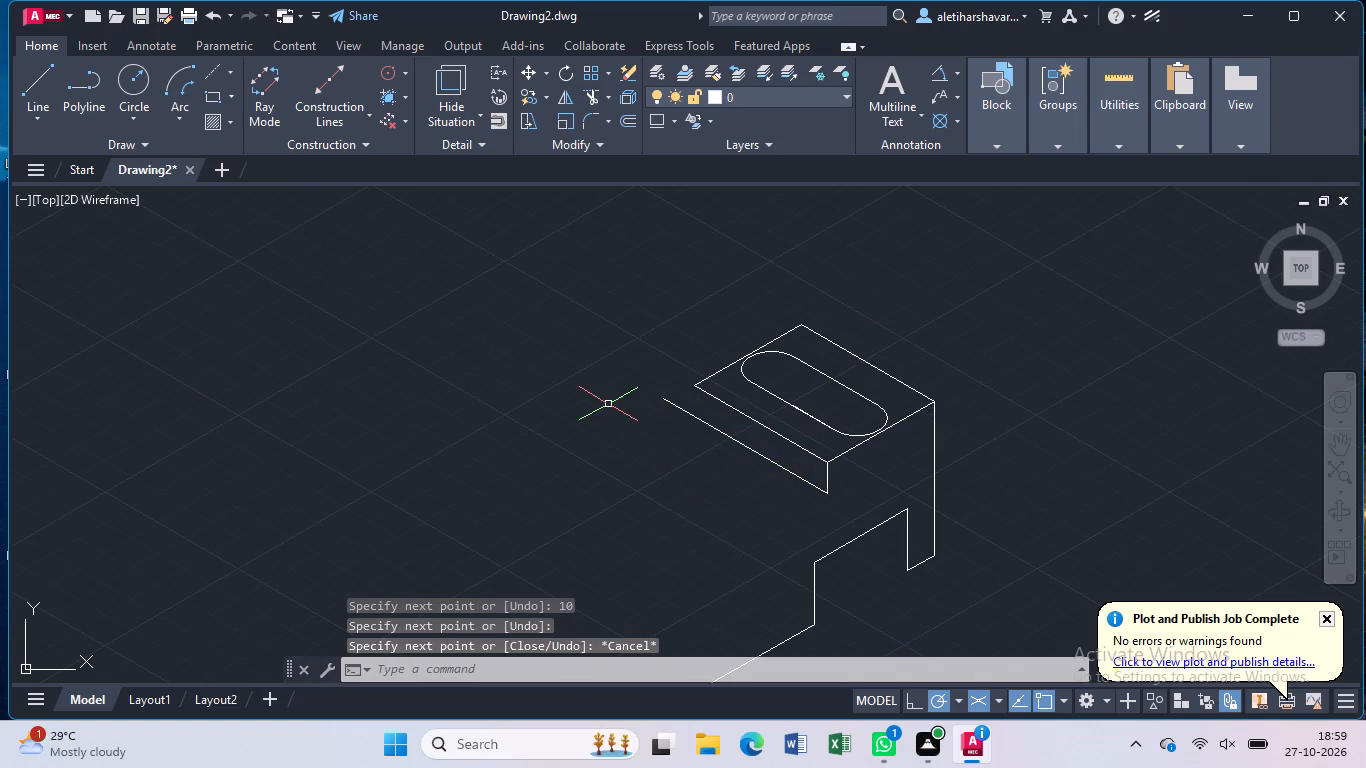
# Draw a vertical line down from the top face's left corner, crossing the new parallel edge.
pyautogui.press('l')
pyautogui.press('Return')
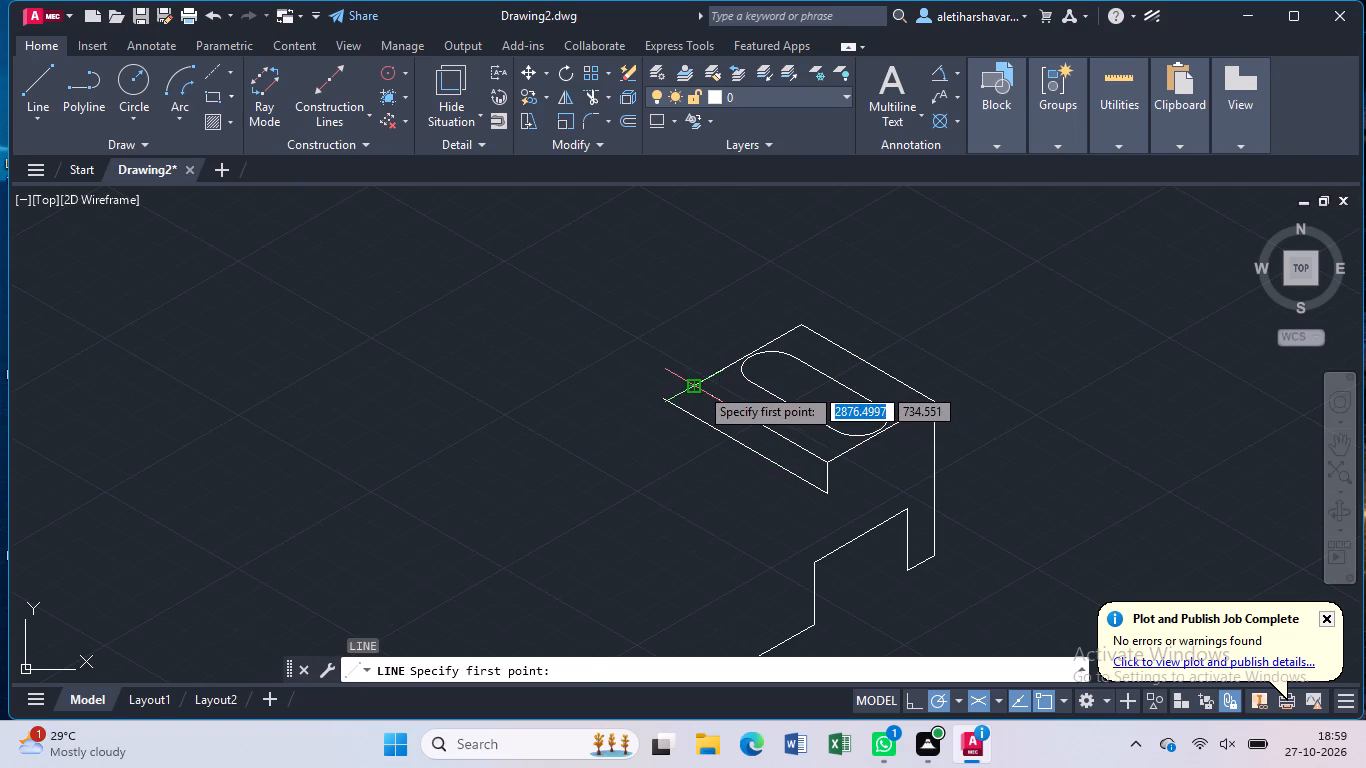
pyautogui.click(699, 386)
pyautogui.click(689, 442)
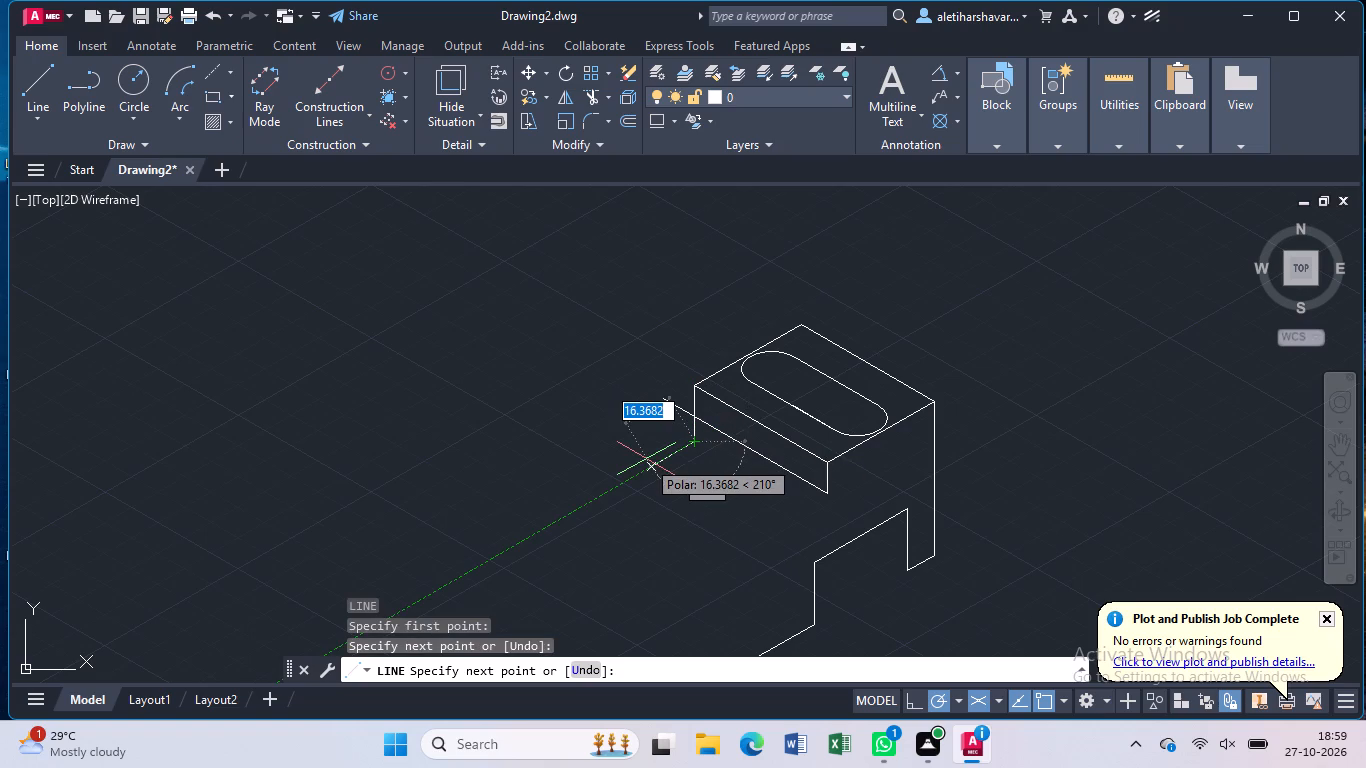
pyautogui.press('Escape')
# Trim the overhanging ends of the parallel edge and vertical line where they cross at the riser's left corner.
pyautogui.write('tr')
pyautogui.press('Return')
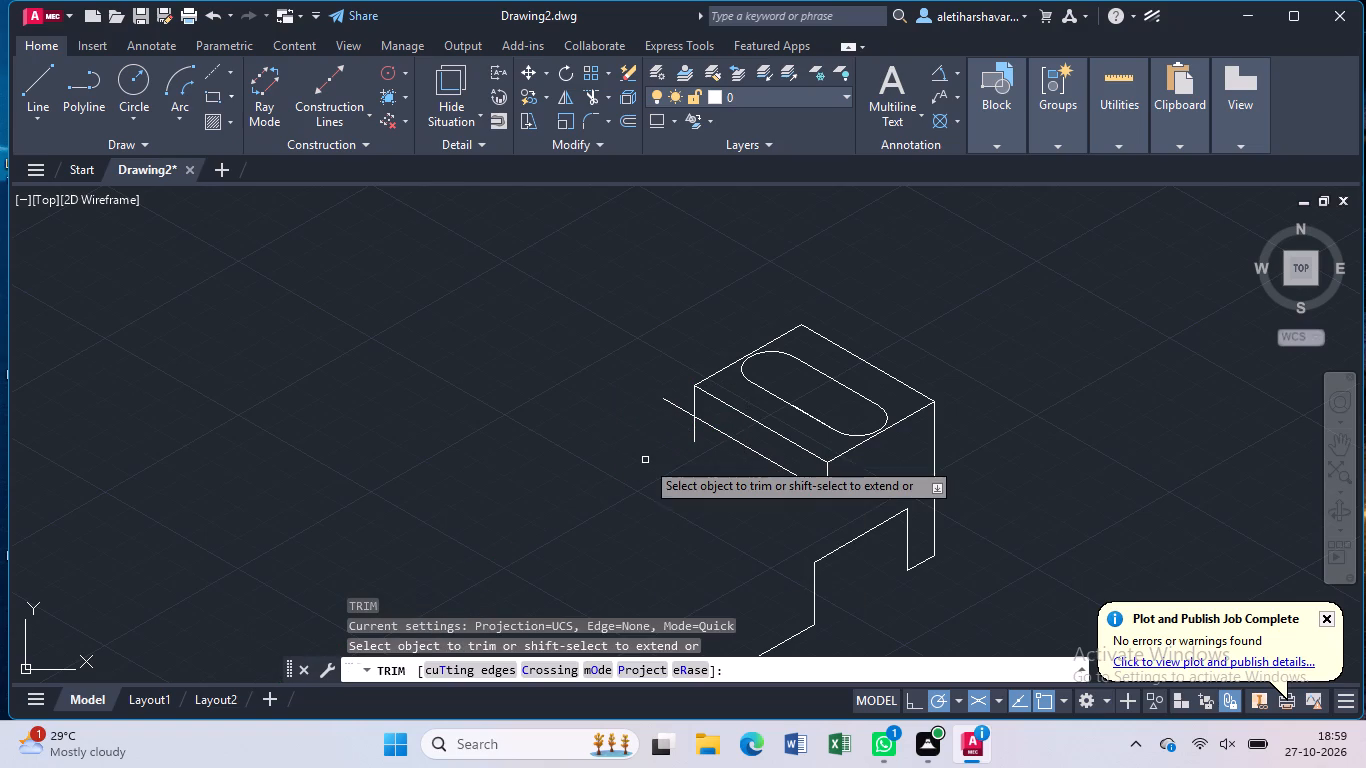
pyautogui.click(672, 403)
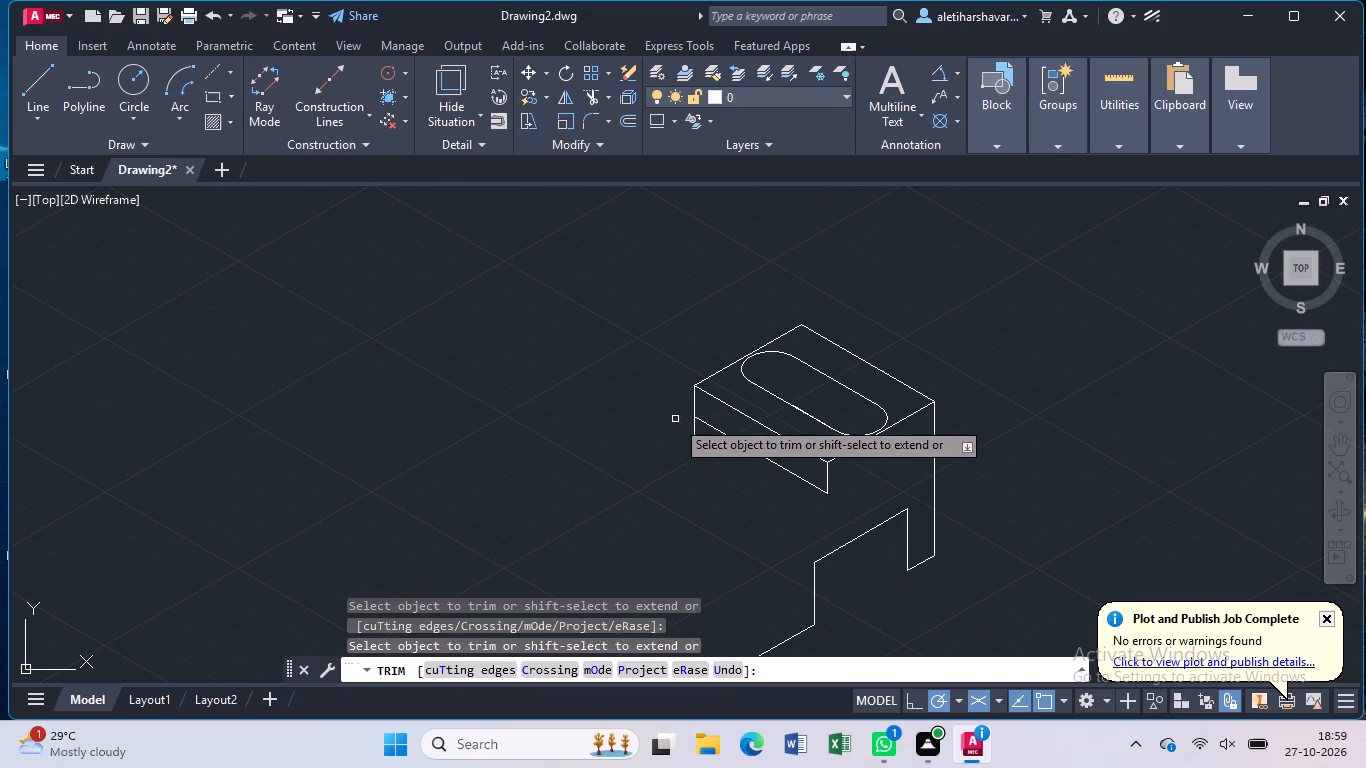
pyautogui.click(692, 435)
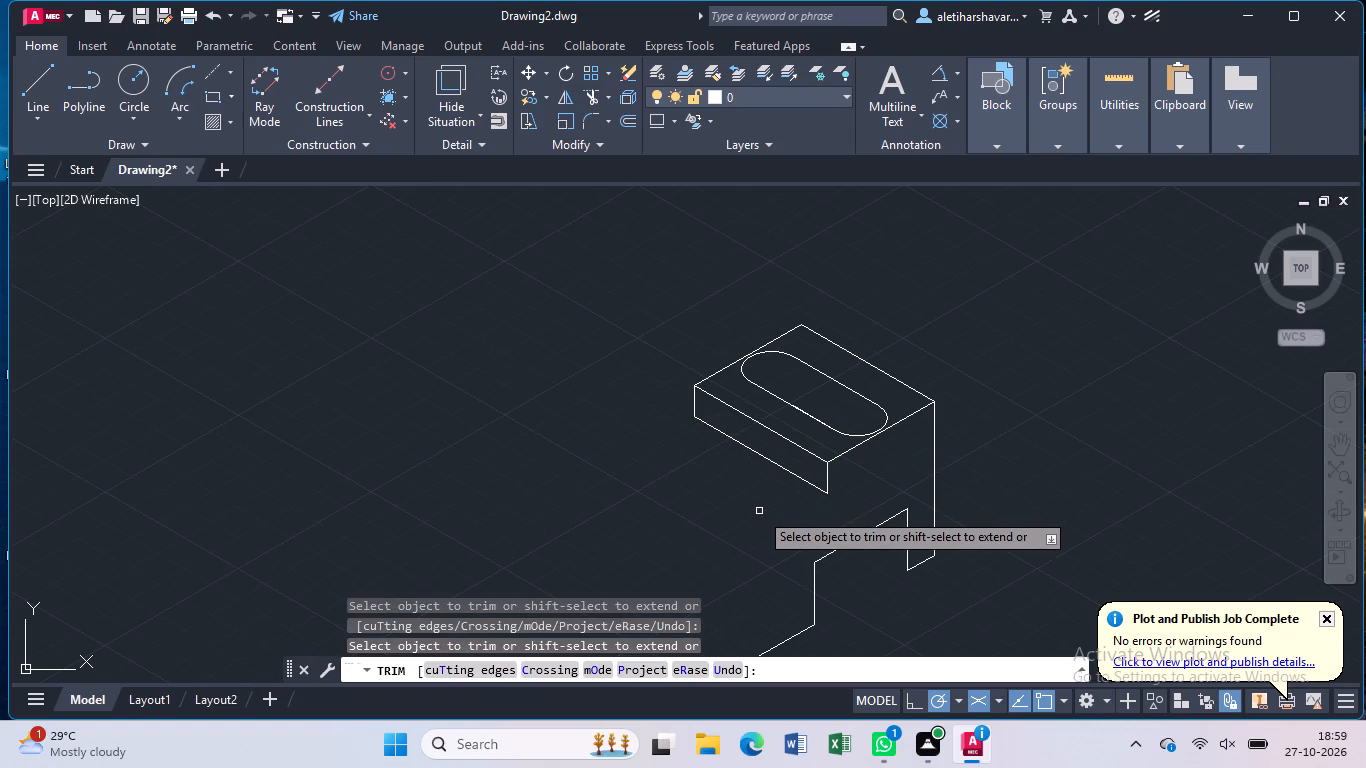
pyautogui.moveTo(759, 511); pyautogui.dragTo(809, 401, button='middle')
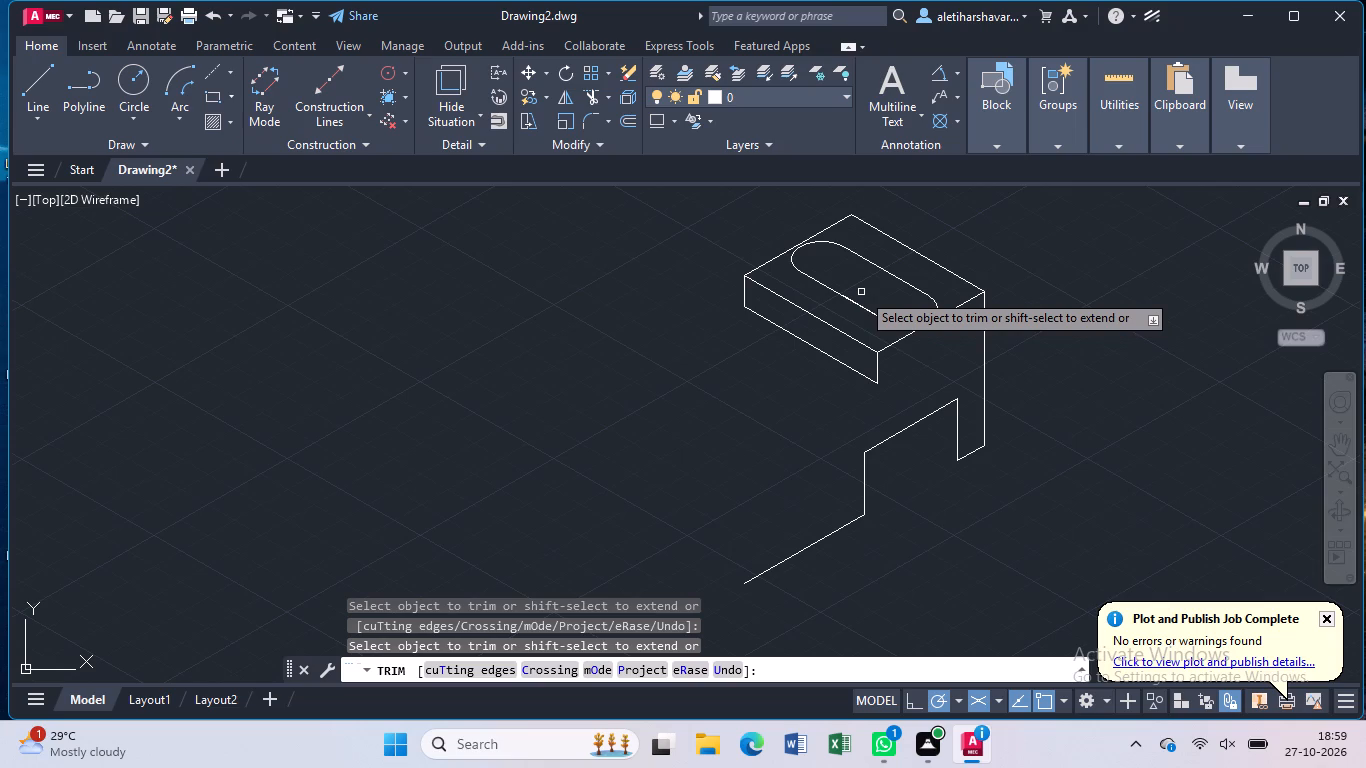
pyautogui.press('Escape')
# Draw the step's outline from the riser's lower left corner: 15 at 210°, then at 330° parallel to the riser's lower edge.
pyautogui.press('l')
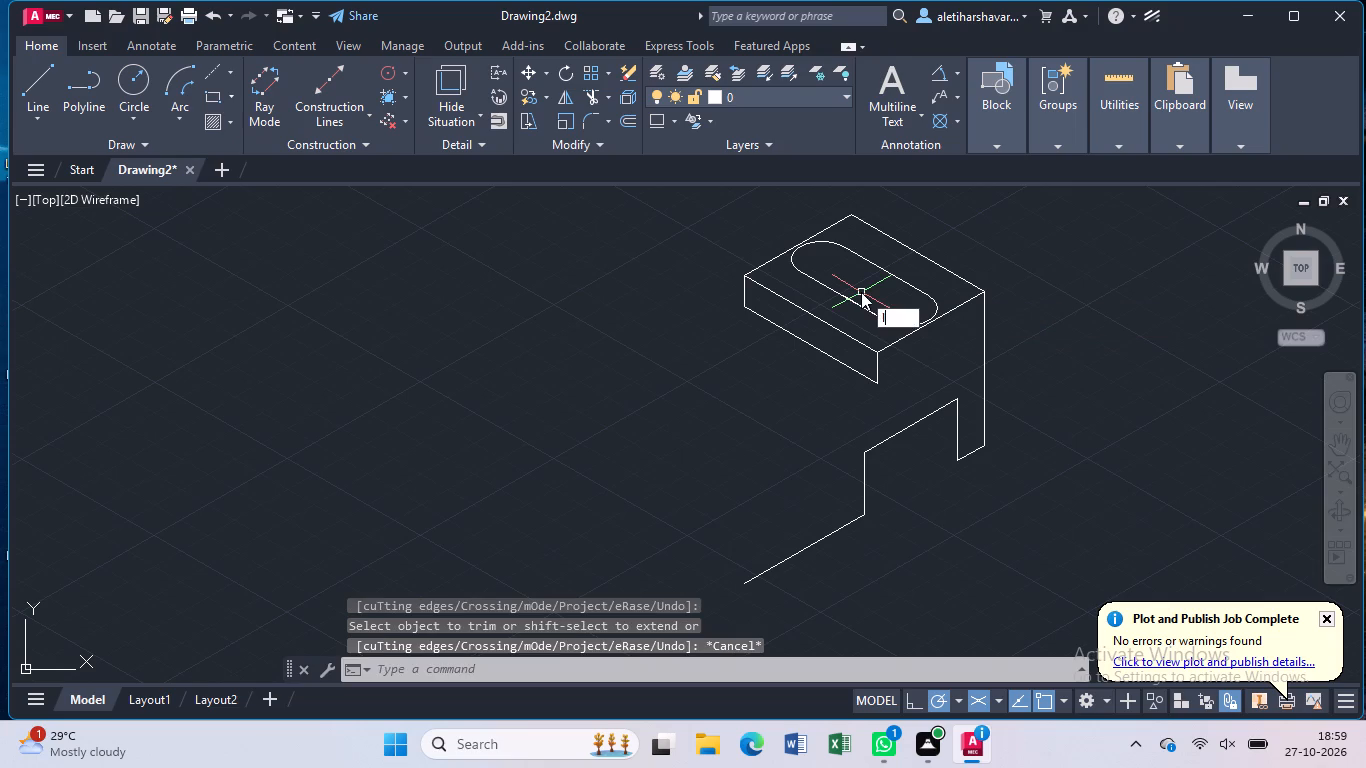
pyautogui.press('Return')
pyautogui.click(742, 305)
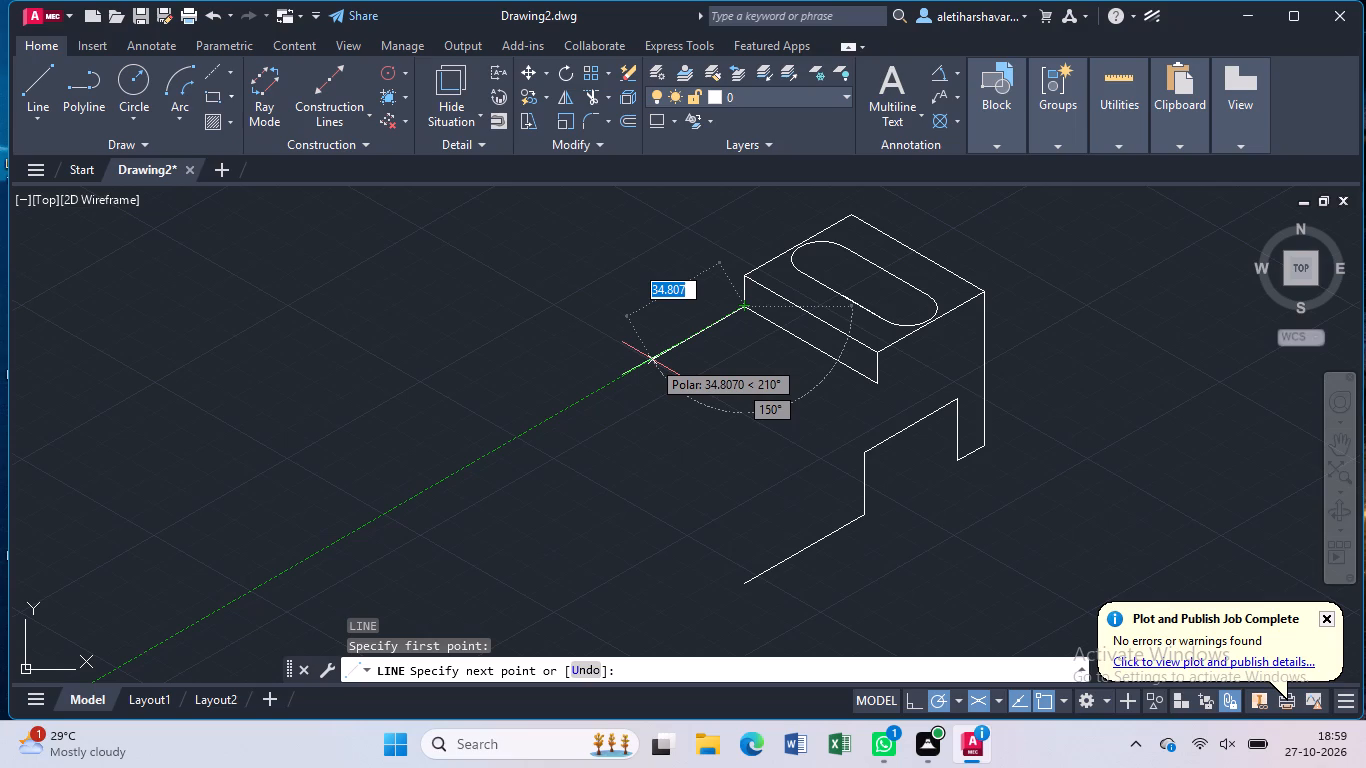
pyautogui.write('15')
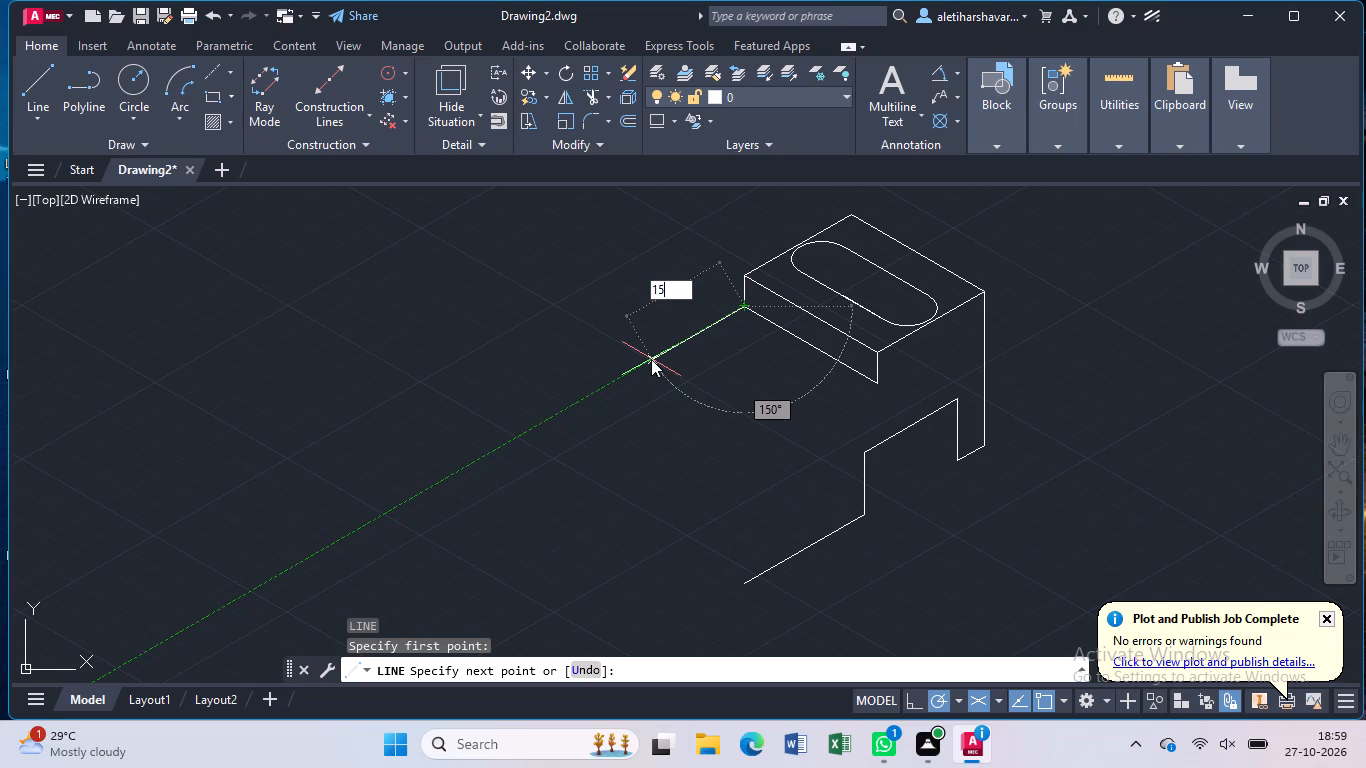
pyautogui.press('Return')
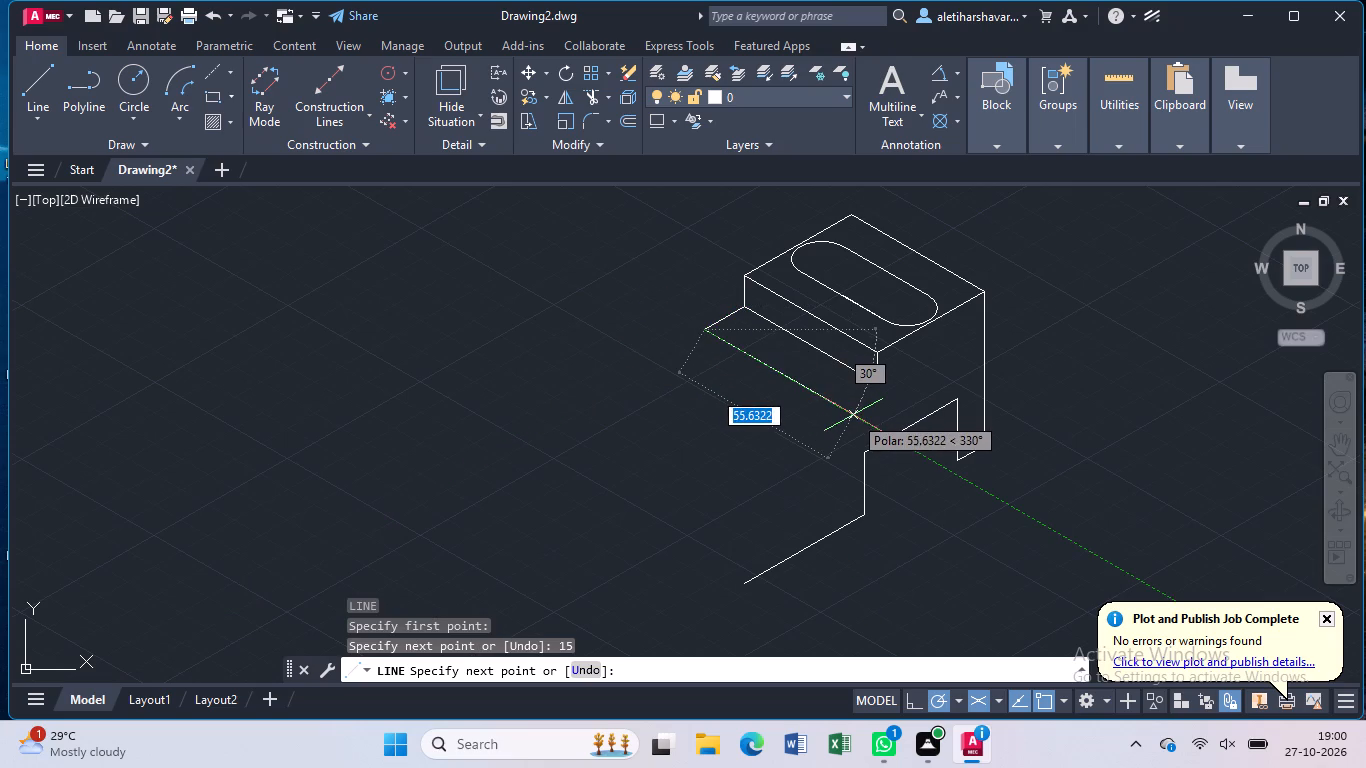
pyautogui.click(854, 425)
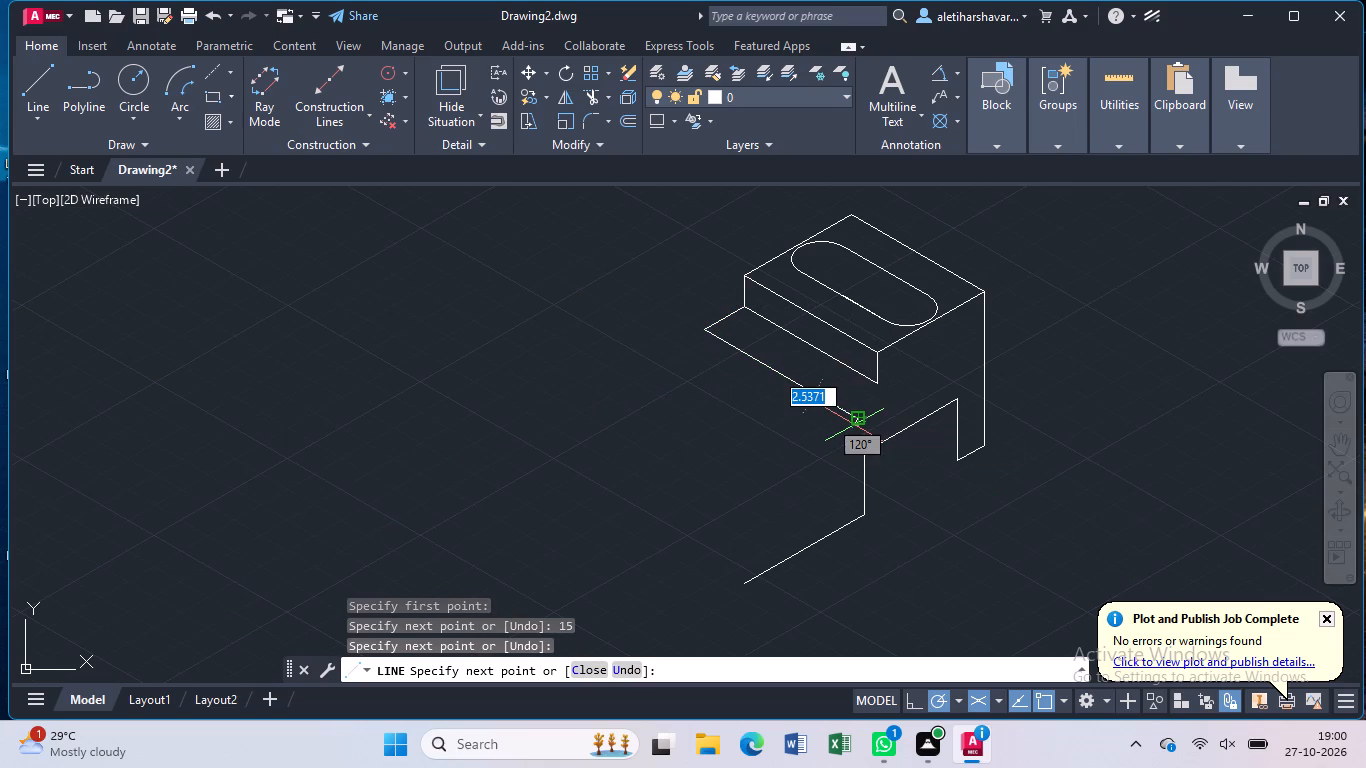
pyautogui.press('Escape')
# Draw a line about 29 long at 210° from the riser's lower front corner, crossing the step's outer edge.
pyautogui.press('l')
pyautogui.press('Return')
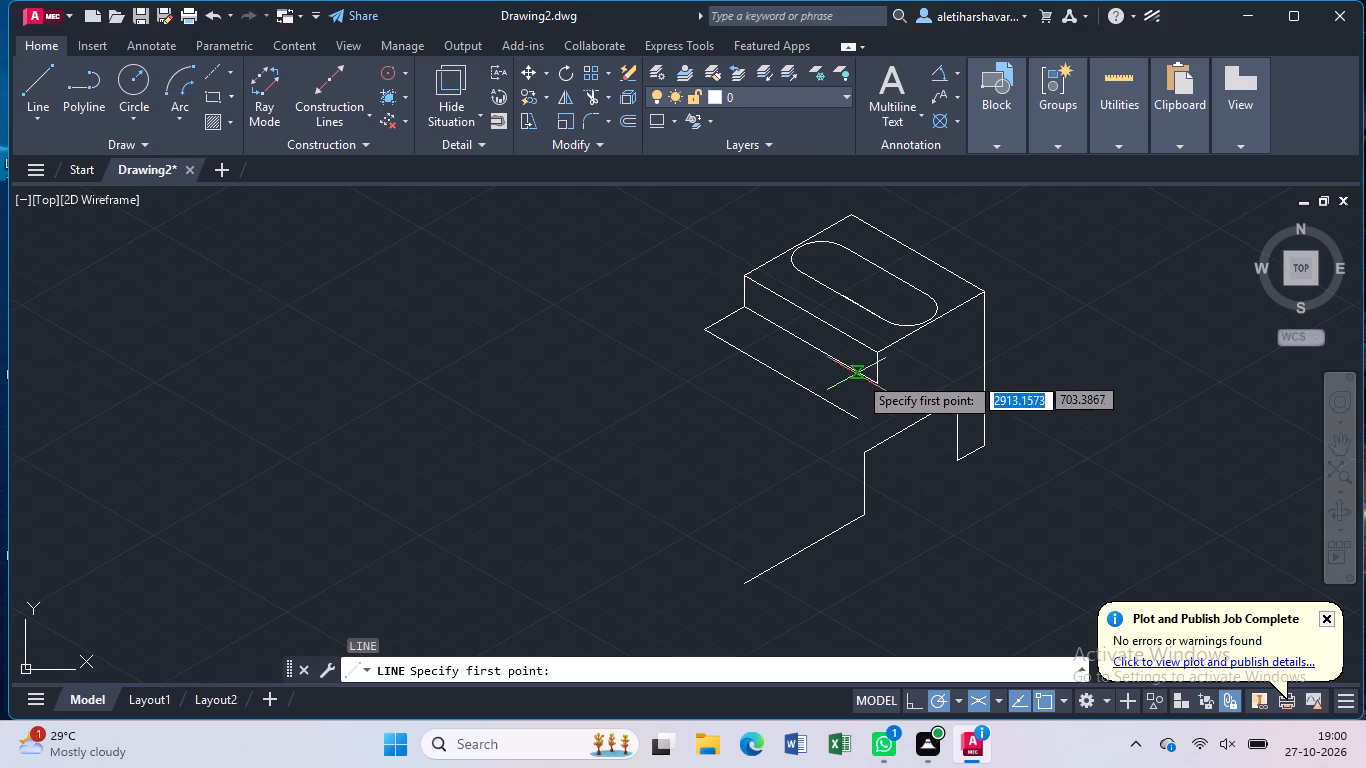
pyautogui.click(873, 380)
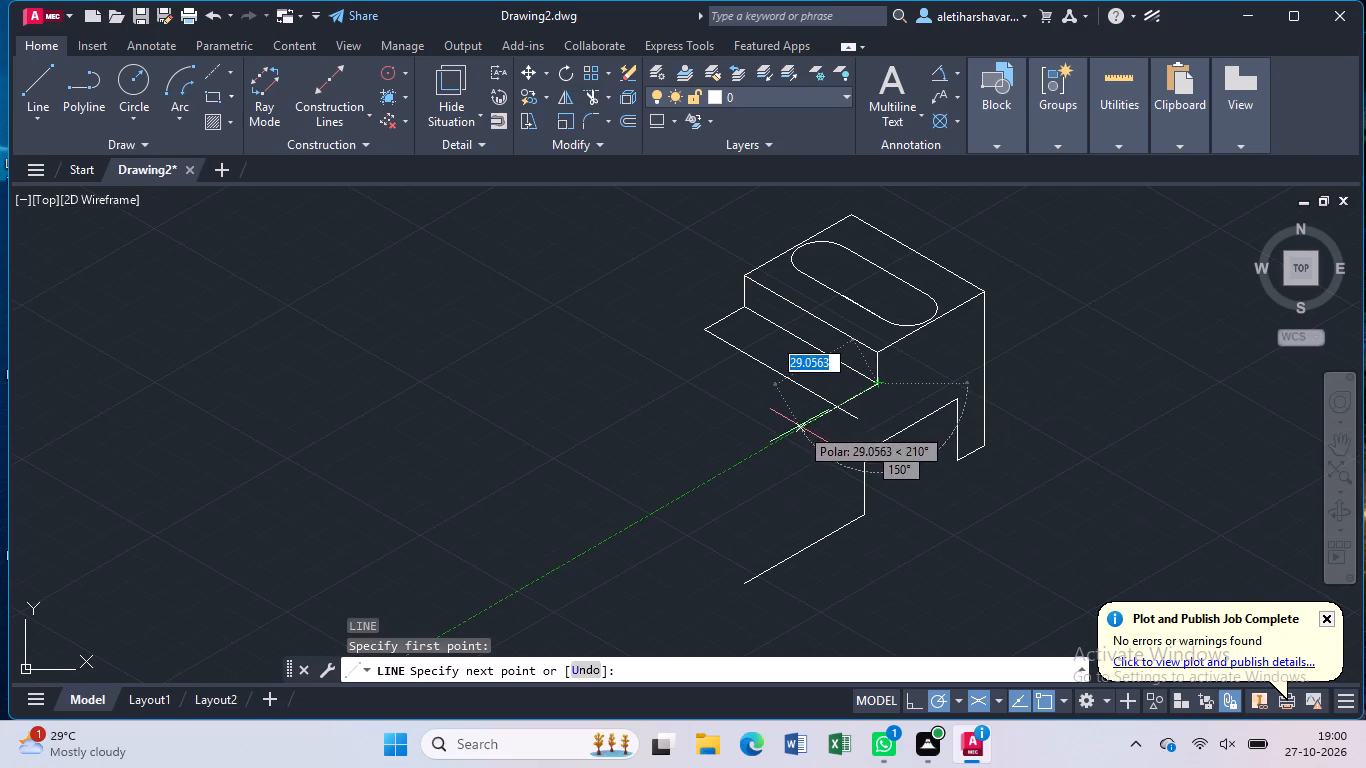
pyautogui.click(799, 426)
pyautogui.press('Escape')
# Trim both overhanging line ends at the step's front corner.
pyautogui.write('tr')
pyautogui.press('Return')
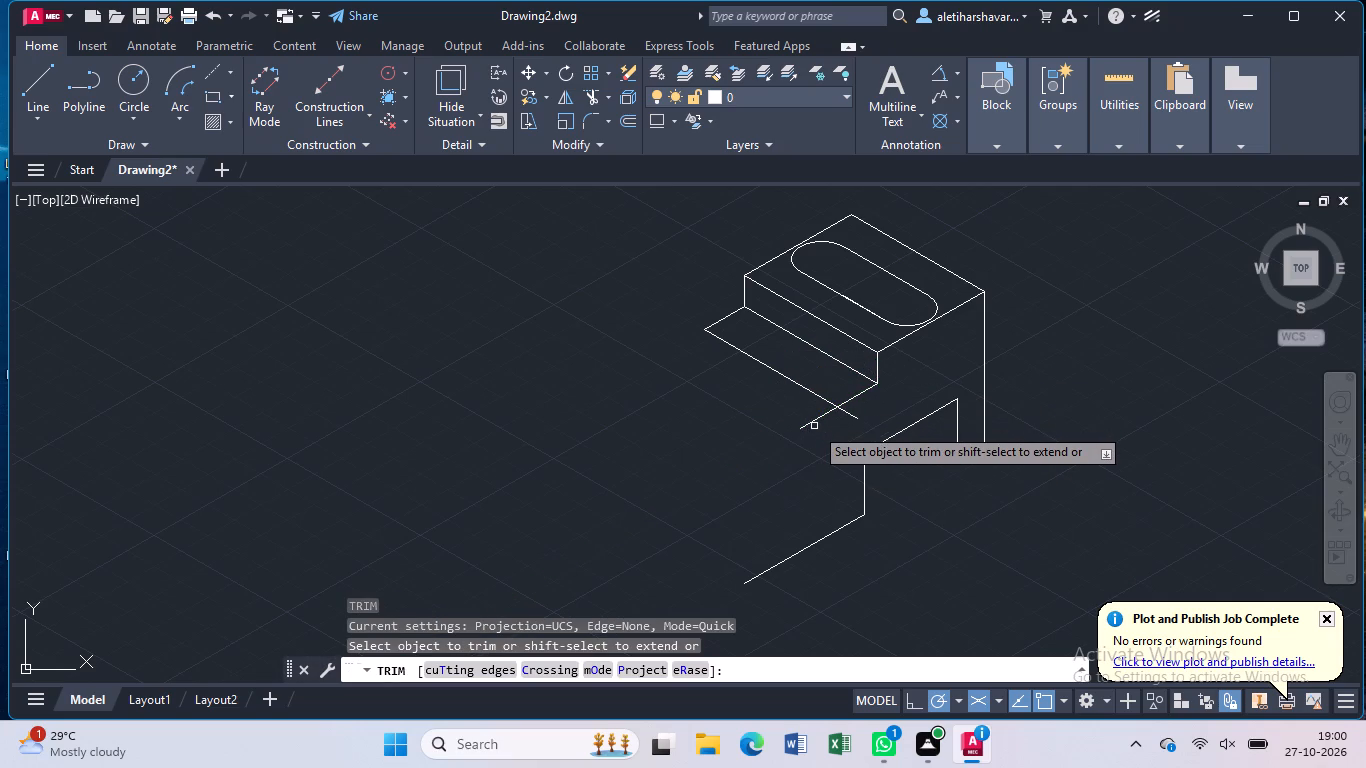
pyautogui.click(813, 418)
pyautogui.click(846, 415)
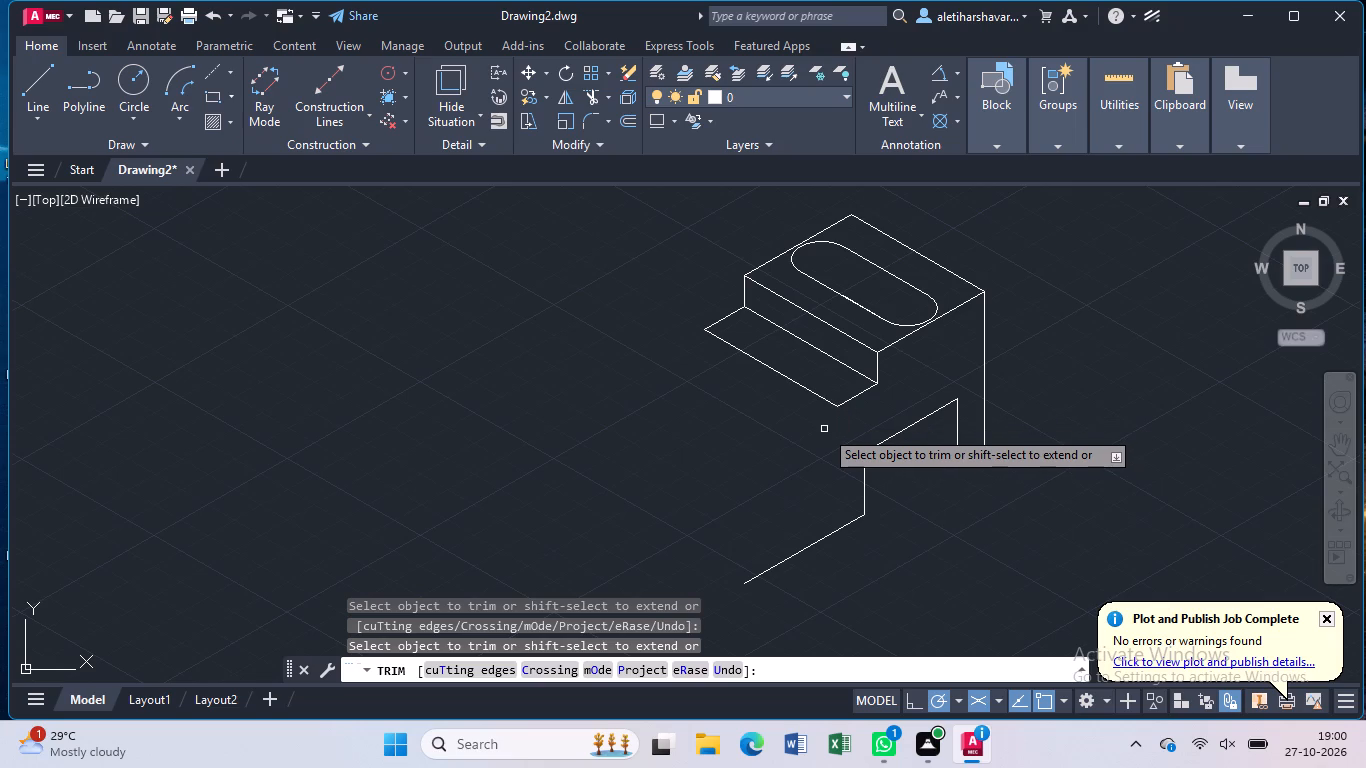
pyautogui.moveTo(820, 446); pyautogui.dragTo(817, 443, button='middle')
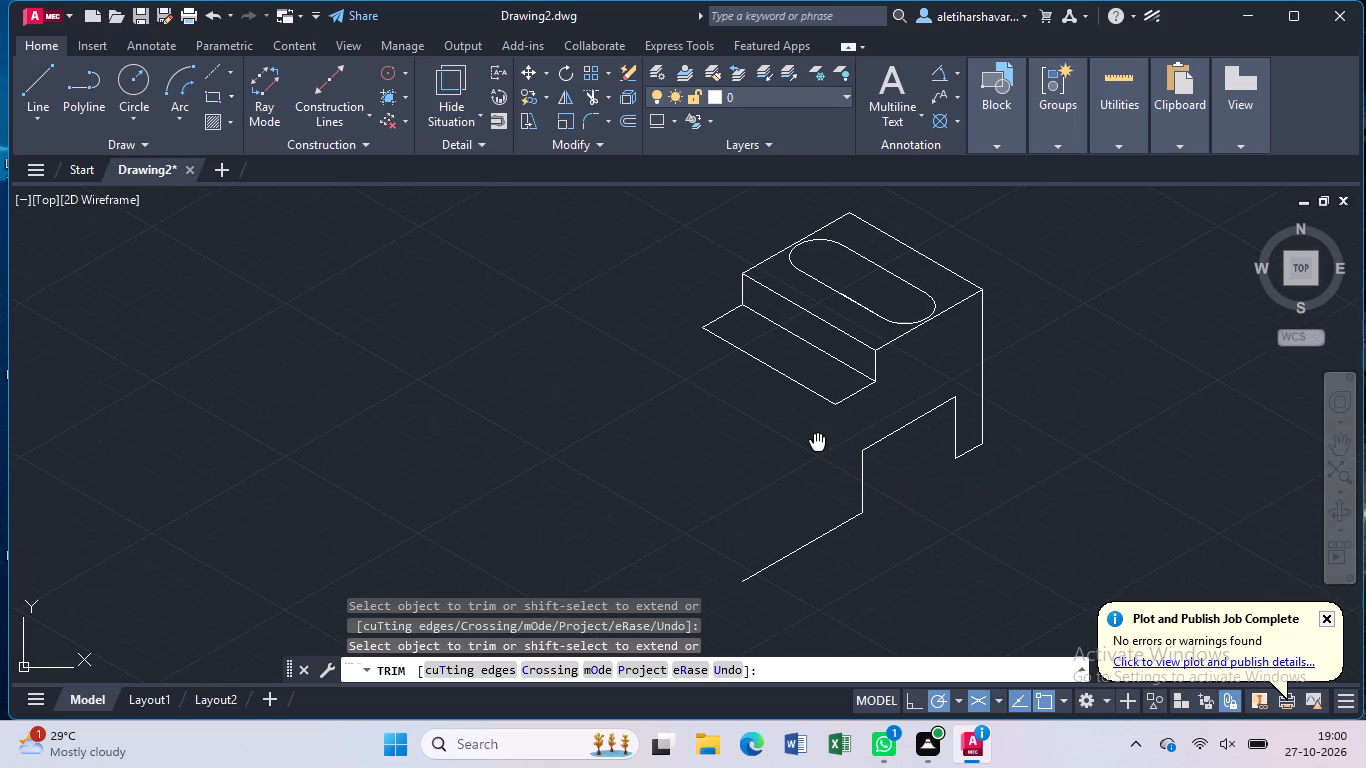
pyautogui.moveTo(817, 443); pyautogui.dragTo(813, 360, button='middle')
pyautogui.press('Escape')
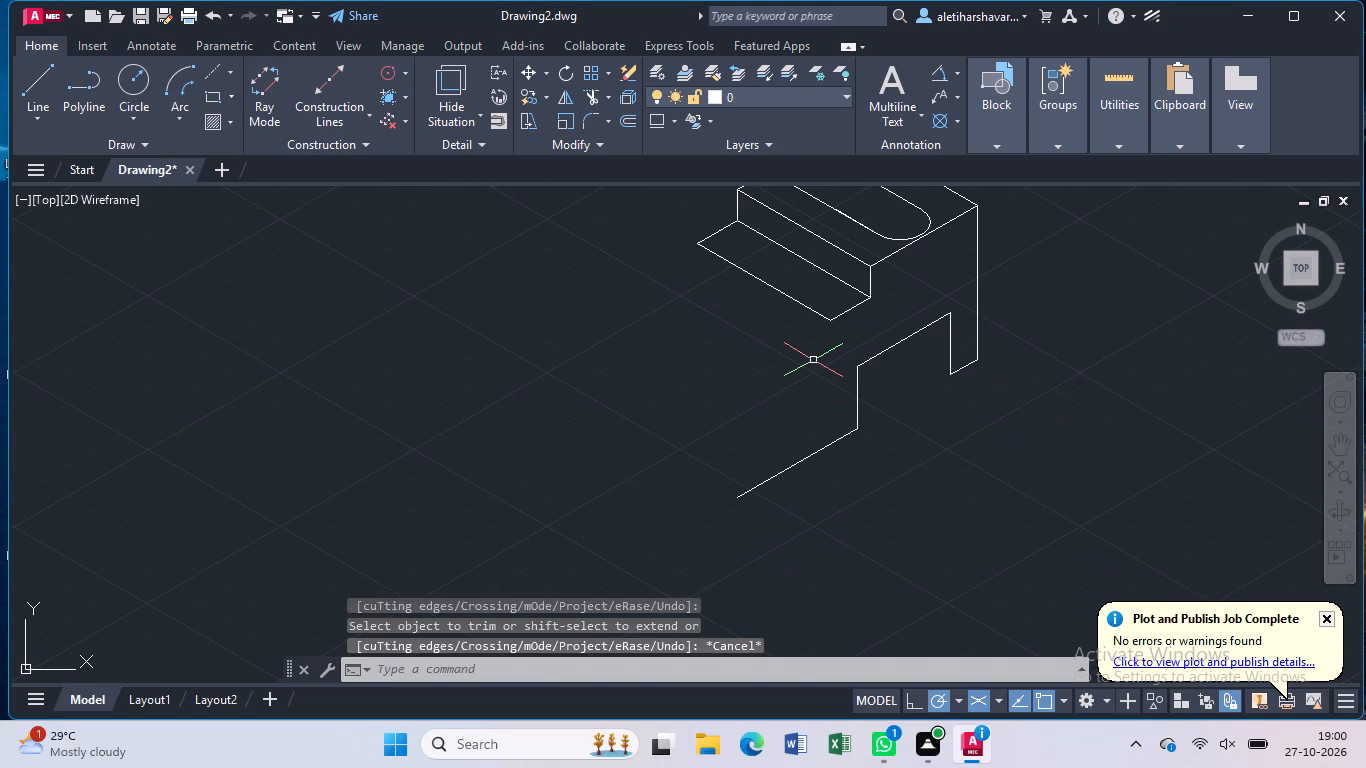
# Draw the small end face from the bottom edge's lower left end: 10 at 90°, 12 at 150°, 10 at 270°, and back to the start.
pyautogui.press('l')
pyautogui.press('Return')
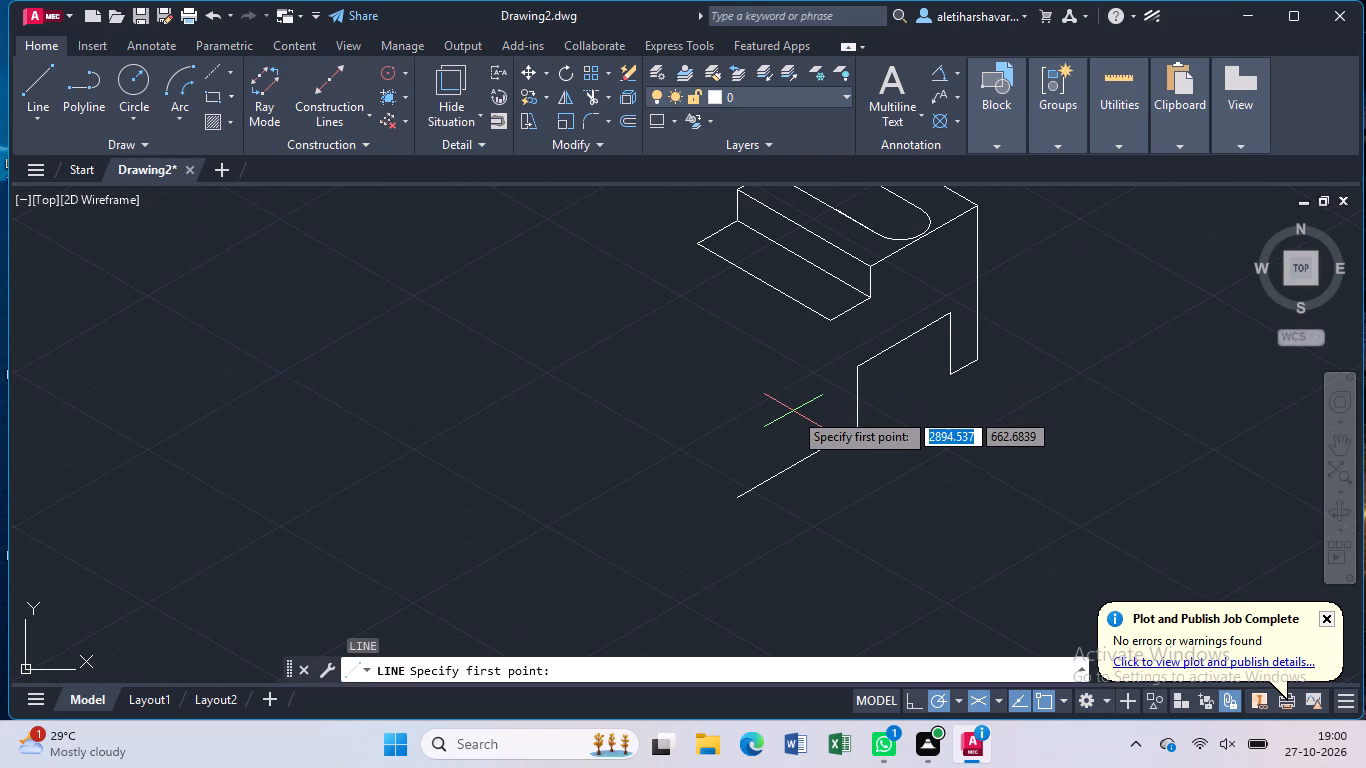
pyautogui.click(744, 494)
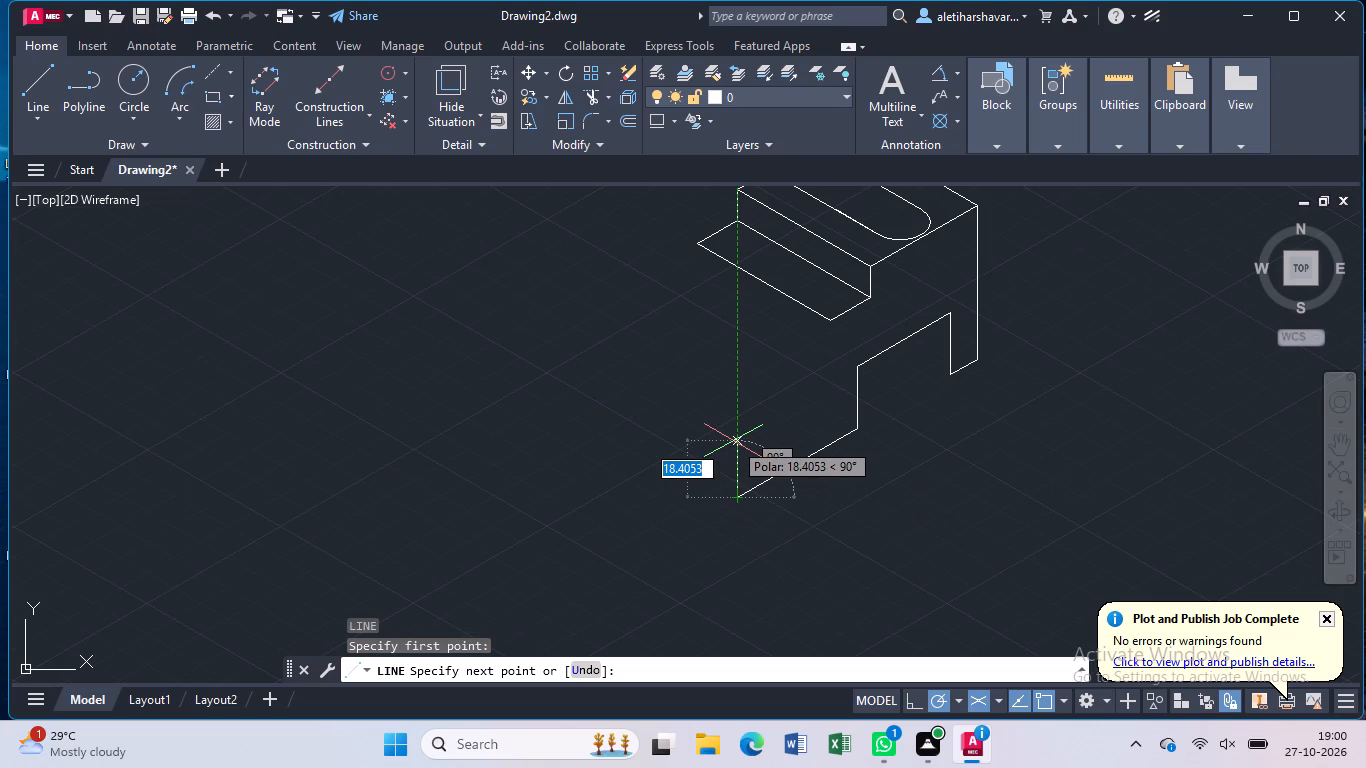
pyautogui.write('10')
pyautogui.press('Return')
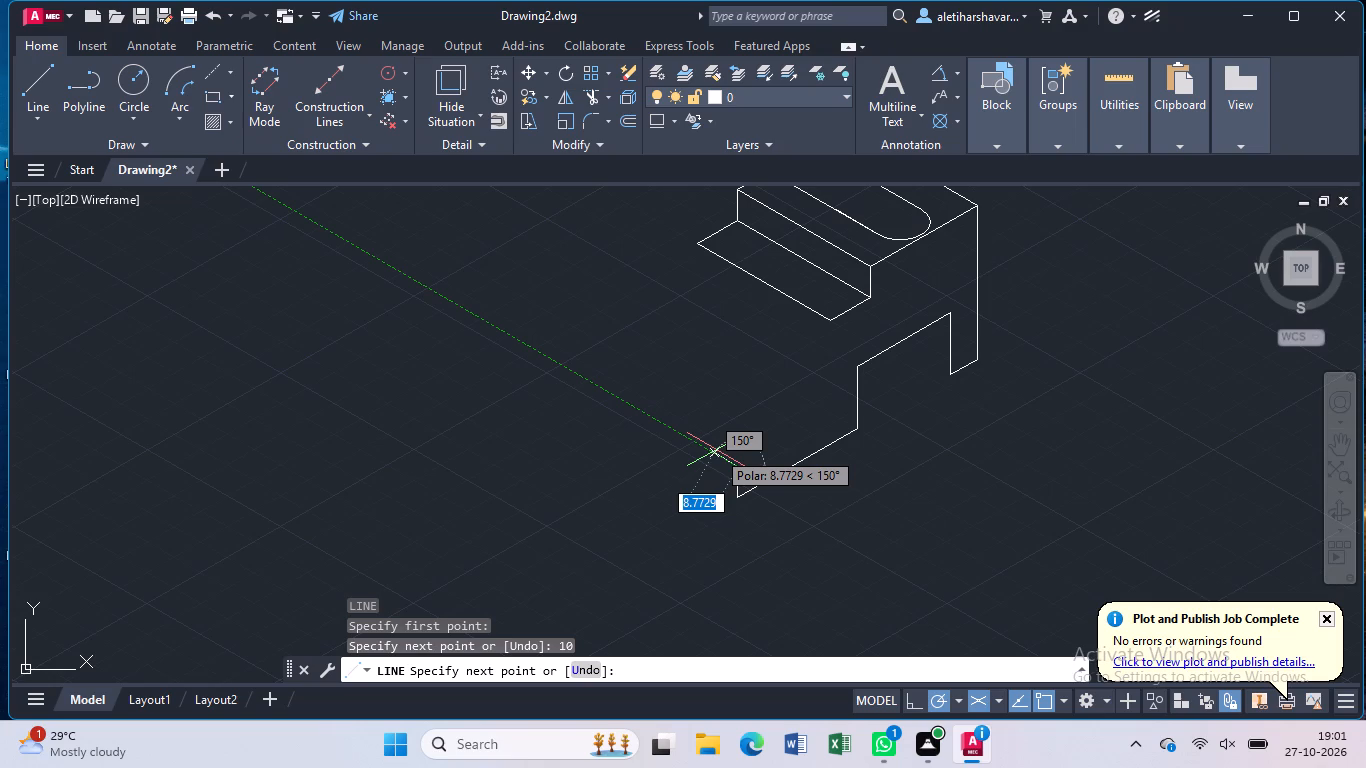
pyautogui.press('1')
pyautogui.press('2')
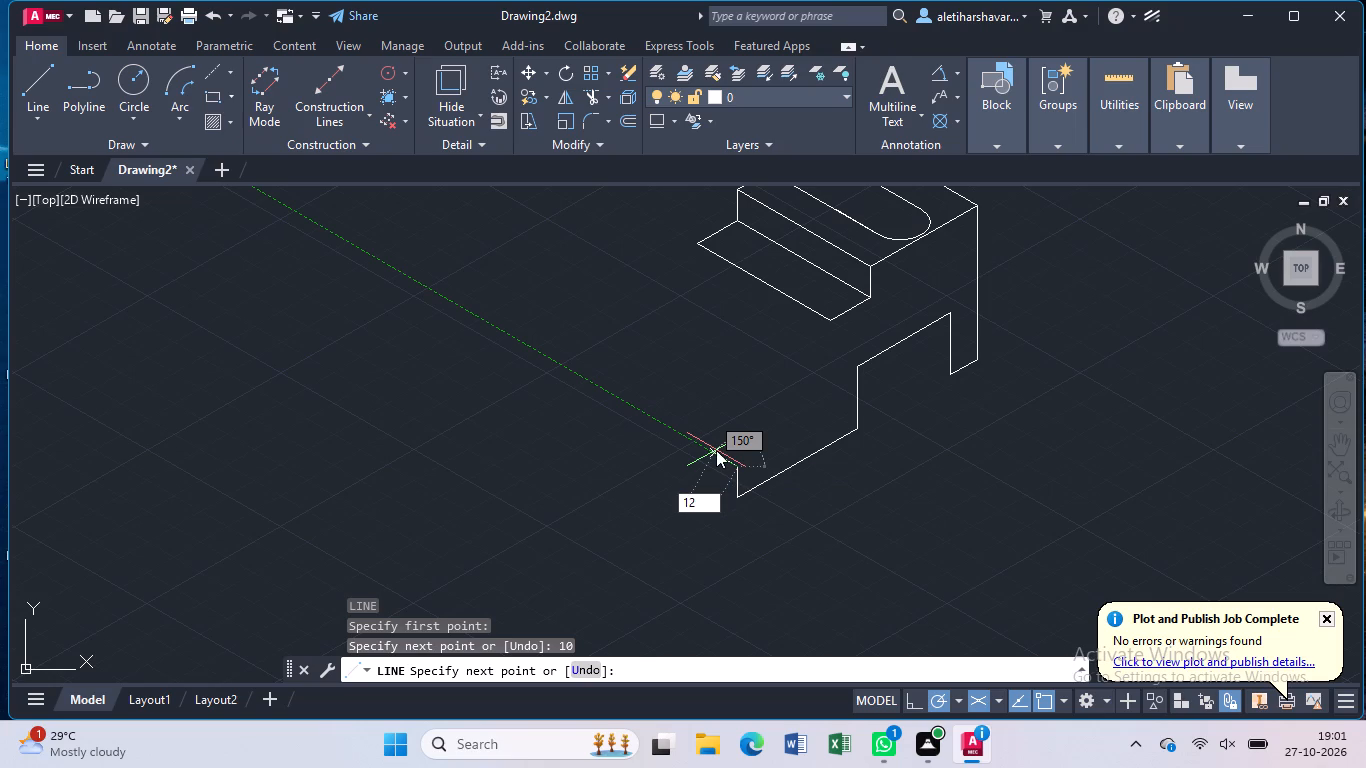
pyautogui.press('Return')
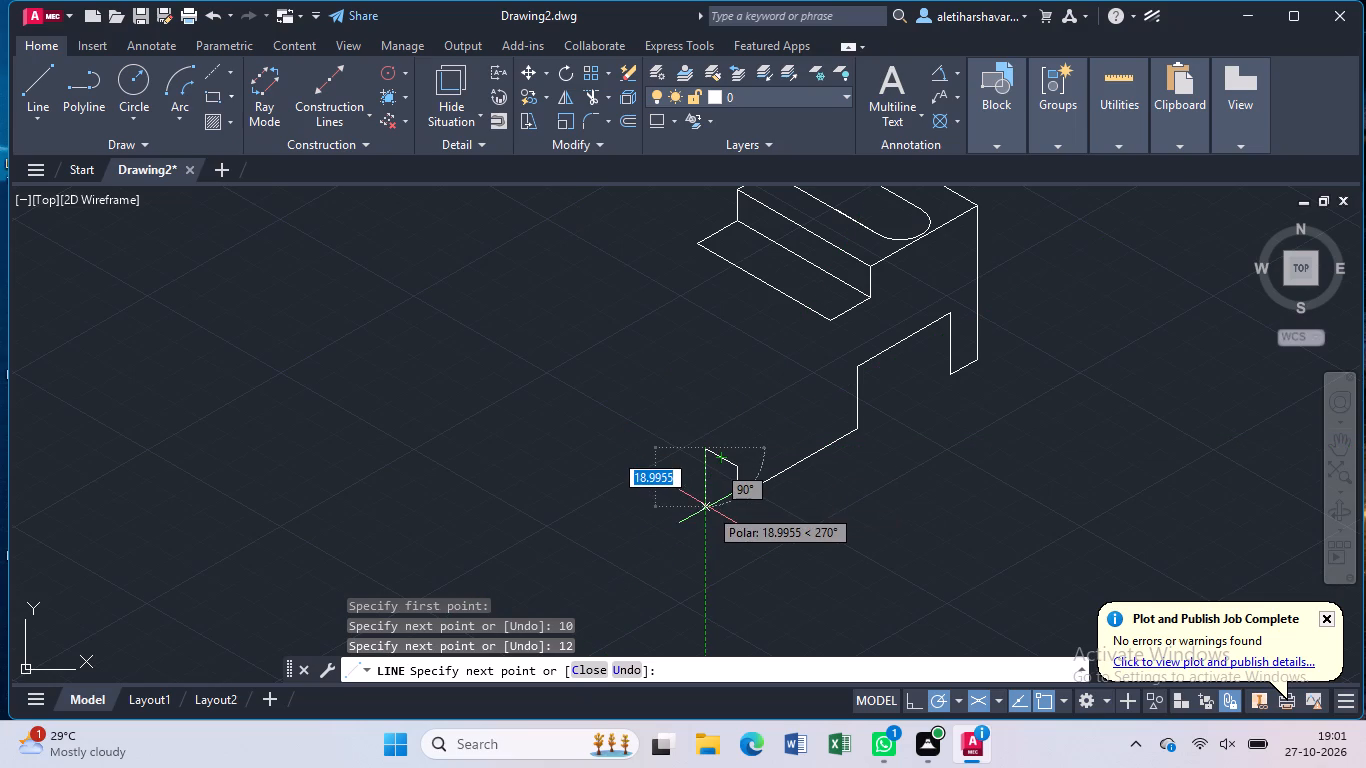
pyautogui.press('1')
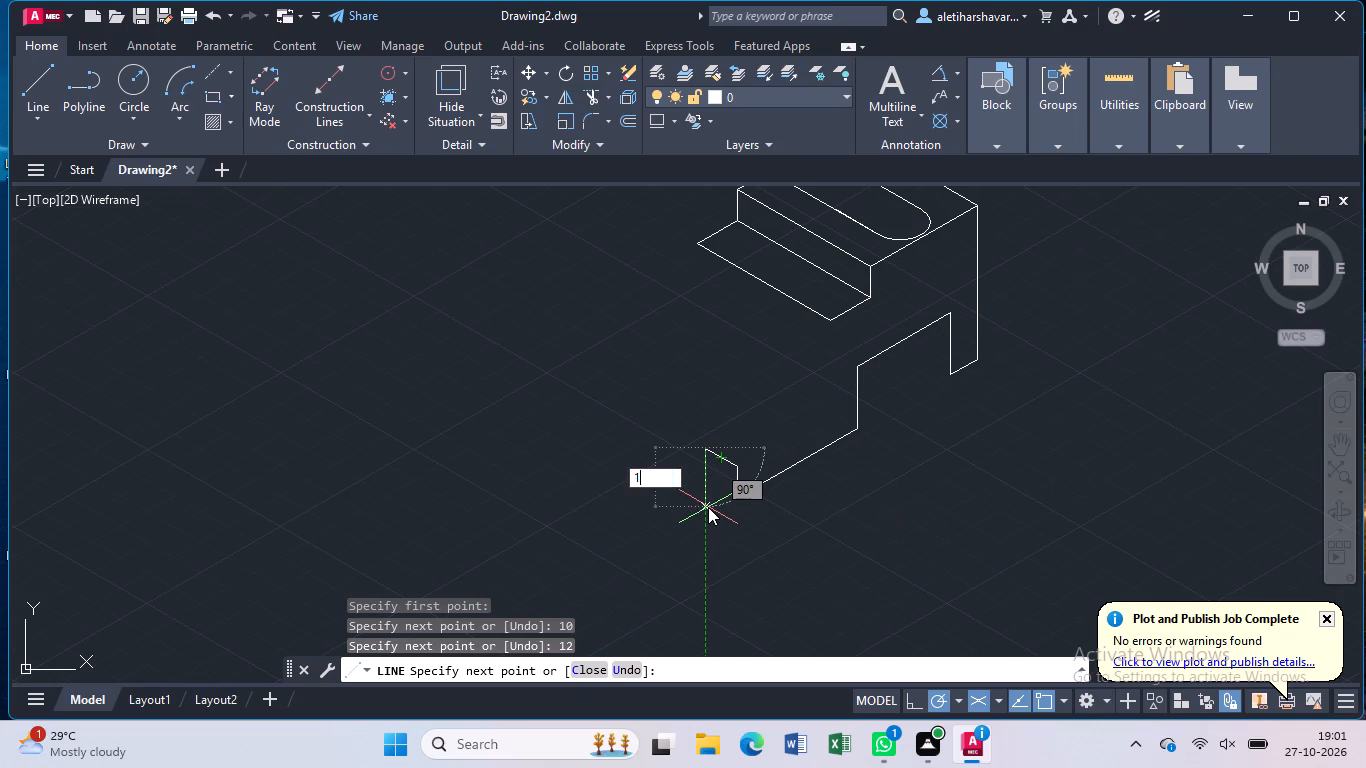
pyautogui.press('0')
pyautogui.press('Return')
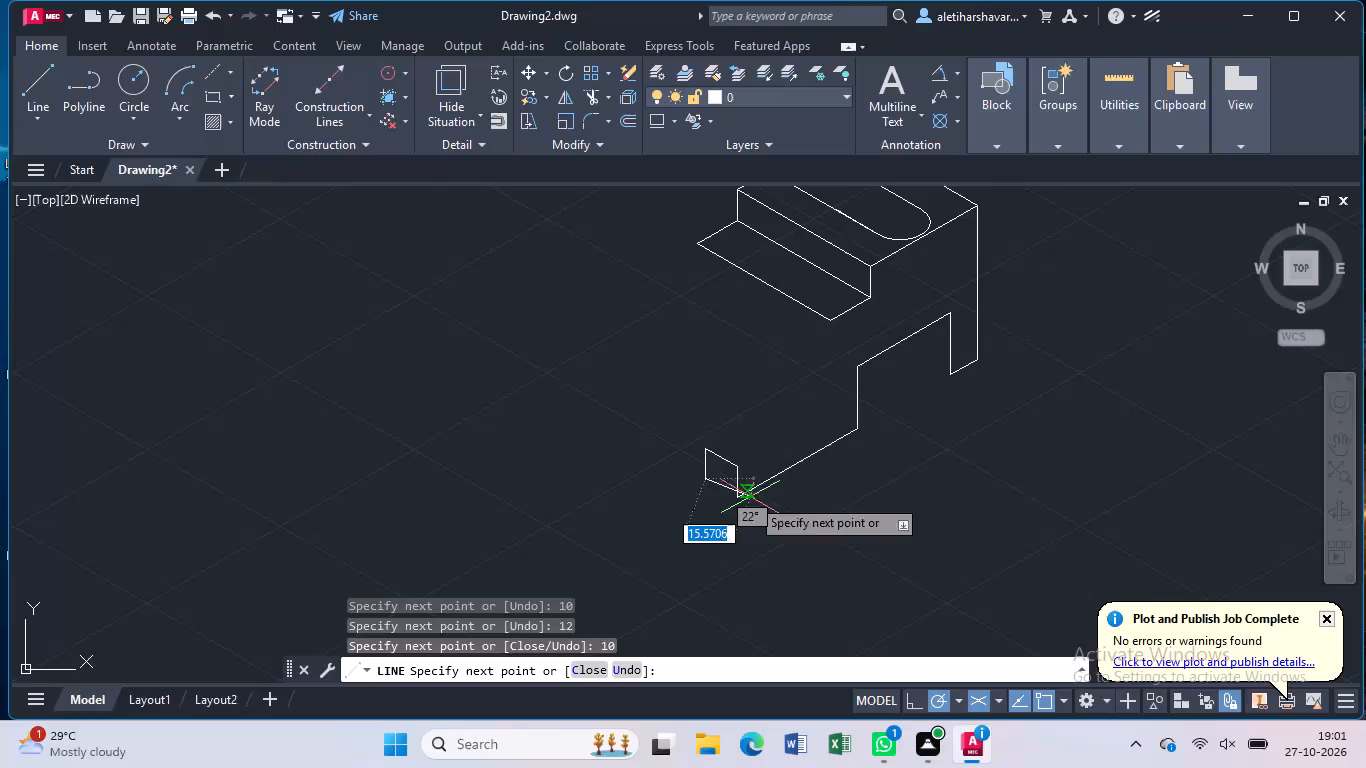
pyautogui.click(735, 495)
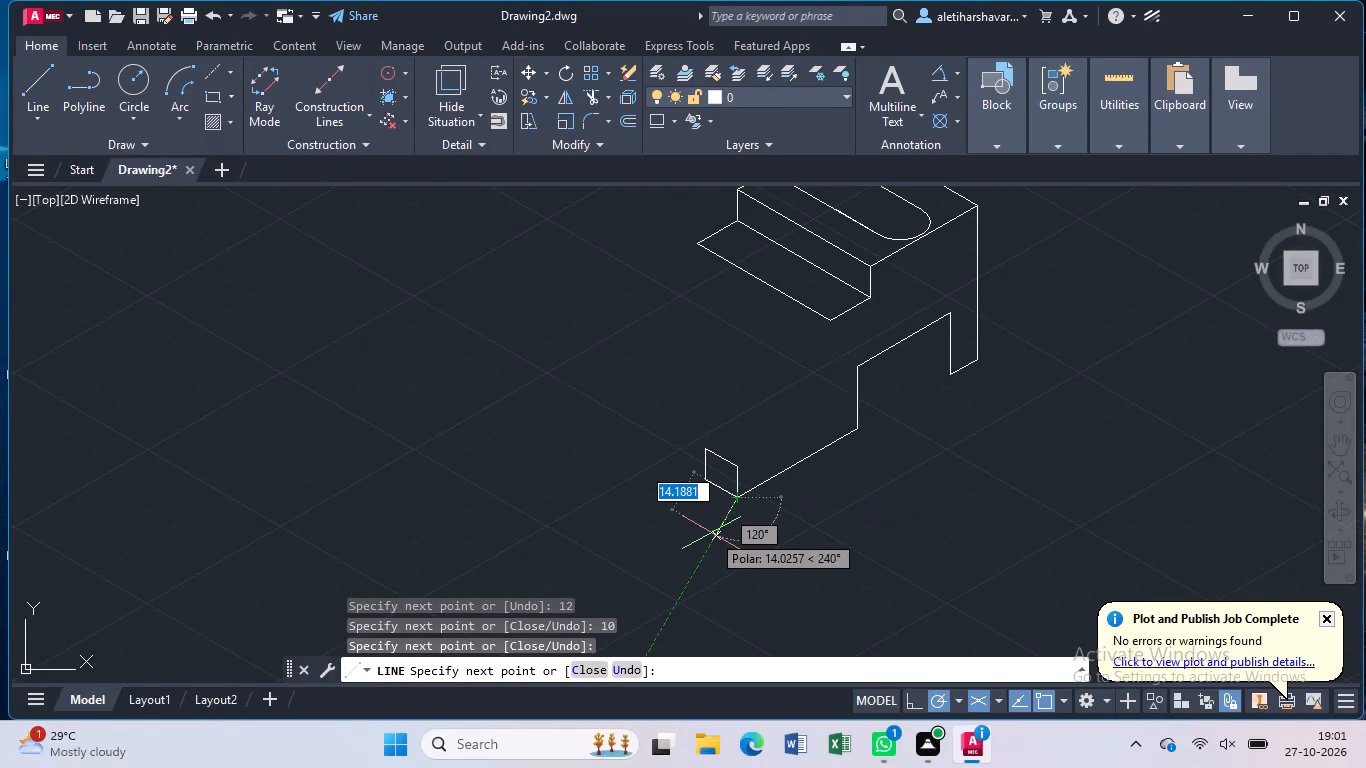
pyautogui.press('Escape')
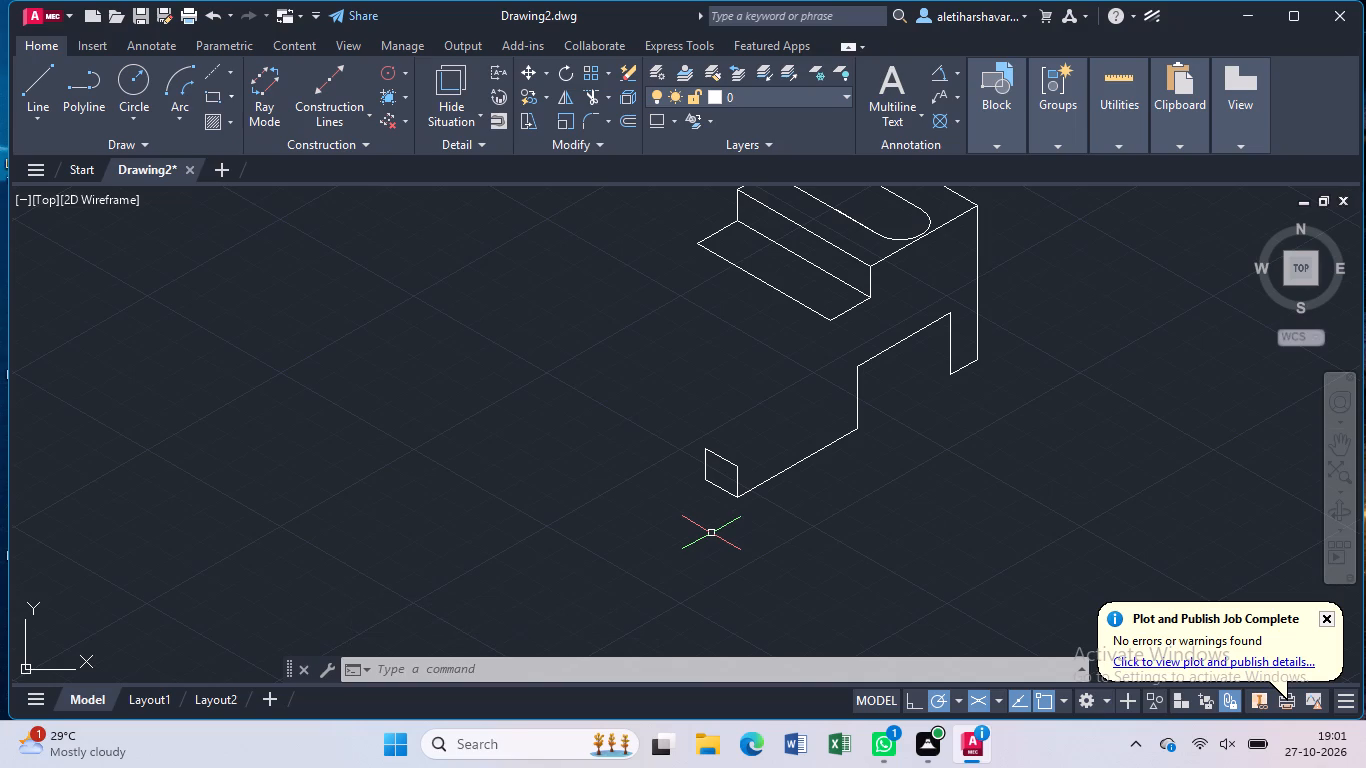
# Draw the sloping front edge from the small end face's upper right corner to the step's front corner.
pyautogui.press('l')
pyautogui.press('Return')
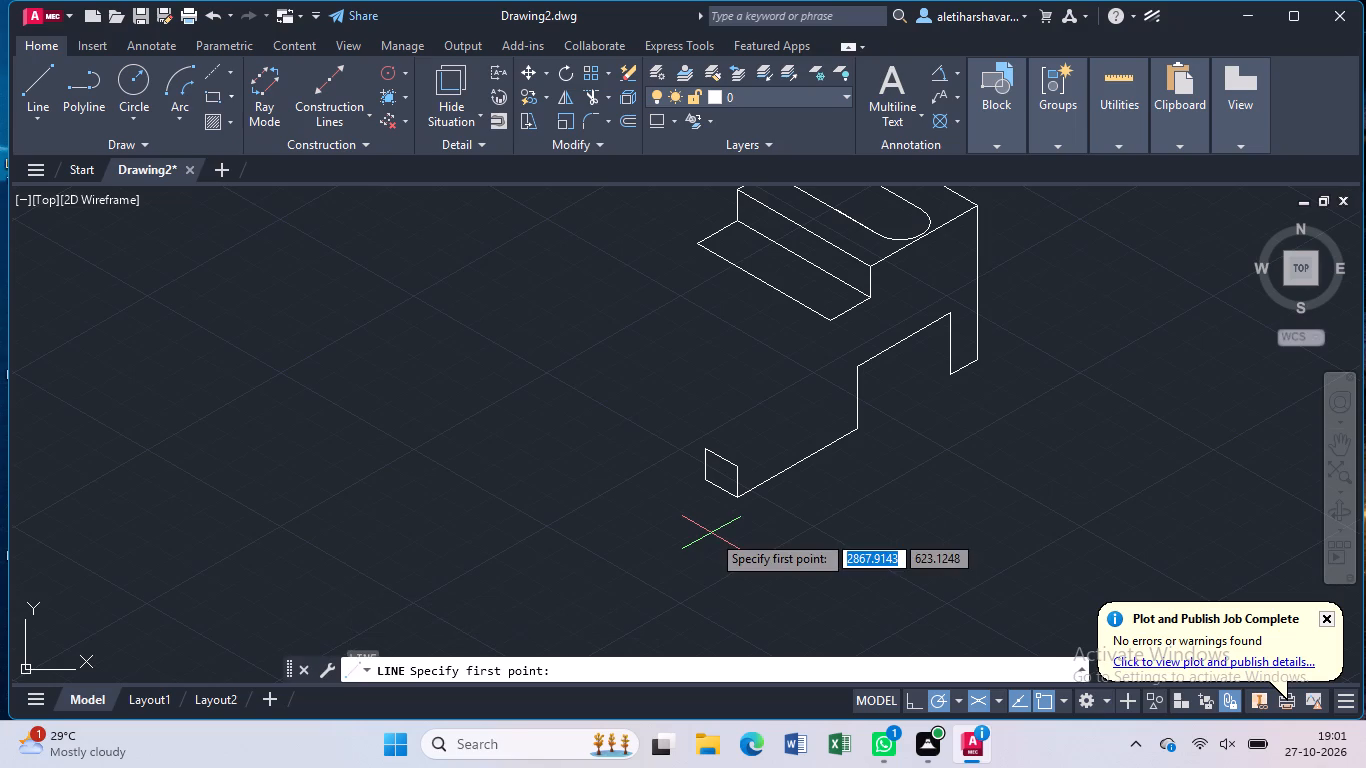
pyautogui.click(738, 466)
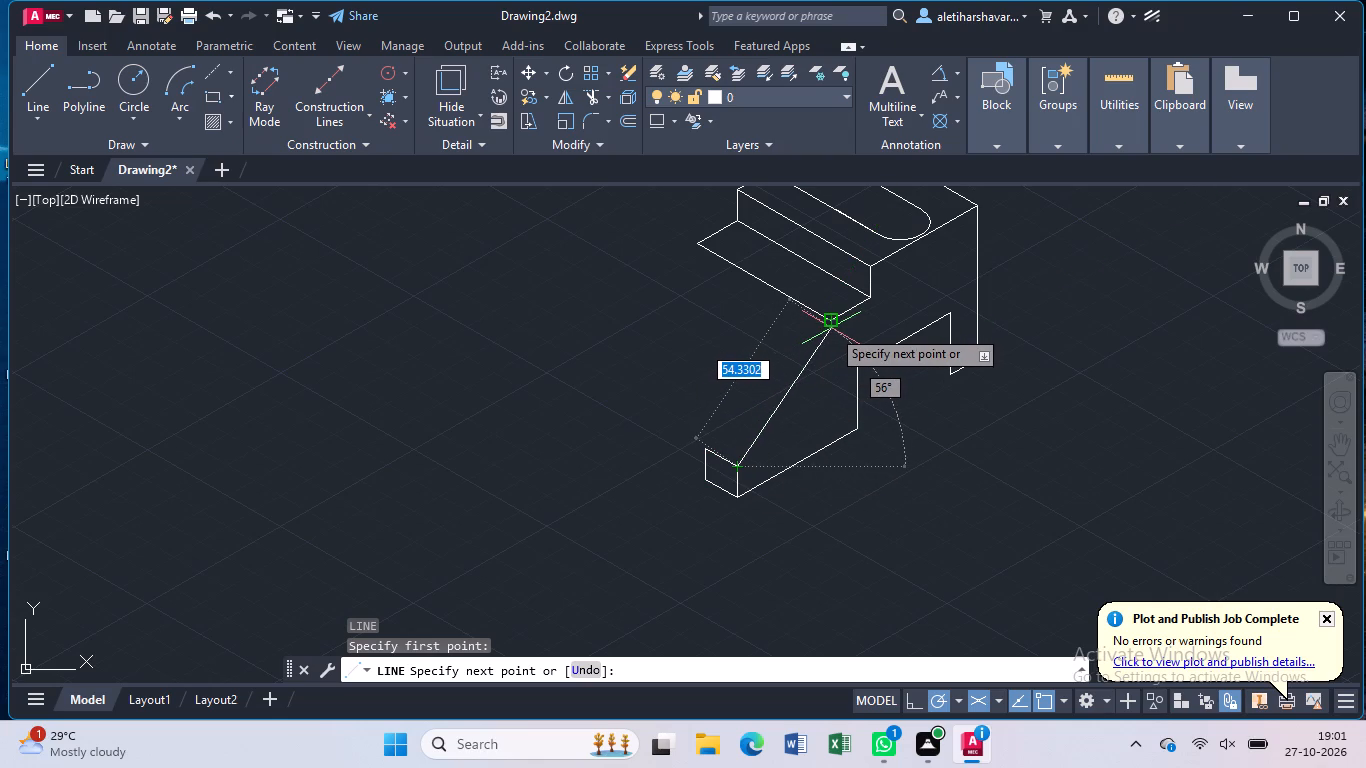
pyautogui.scroll(1, 831, 328)
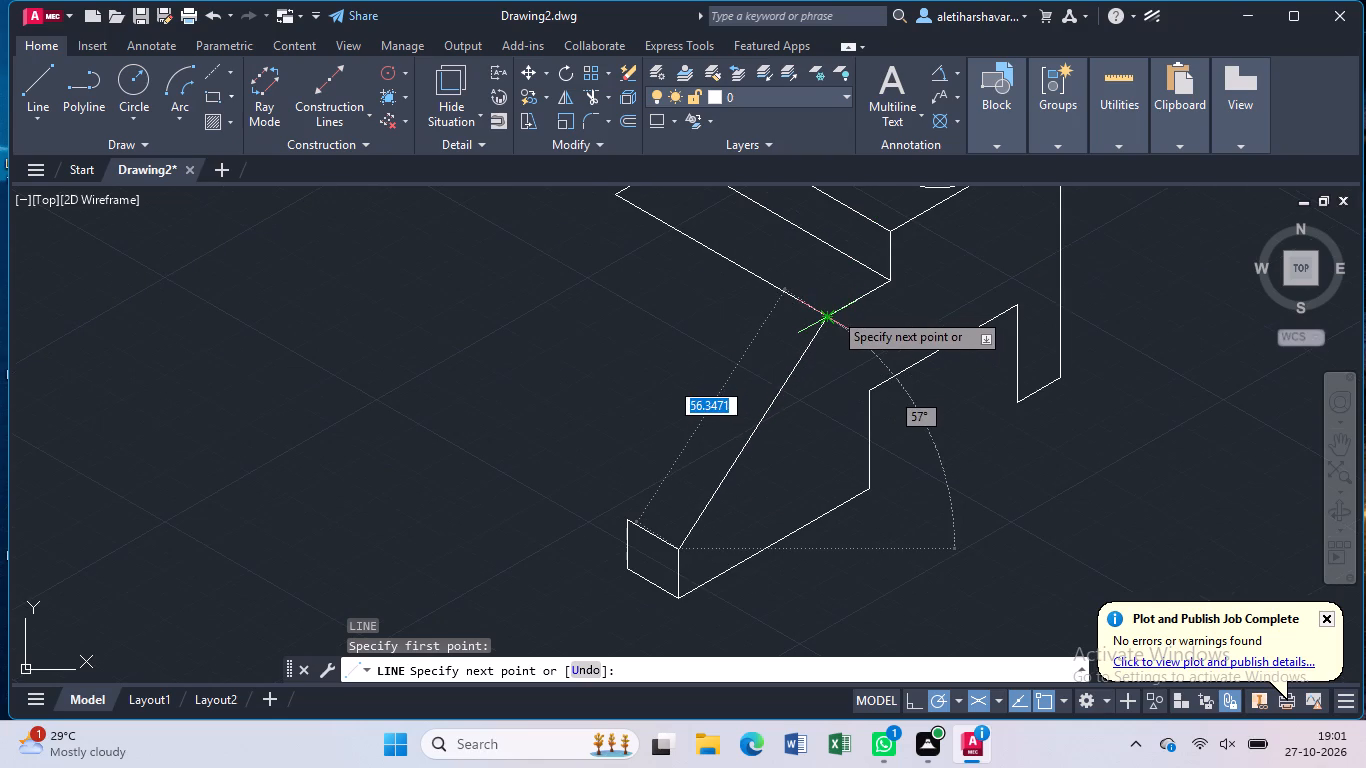
pyautogui.click(833, 311)
pyautogui.press('Escape')
pyautogui.press('Escape')
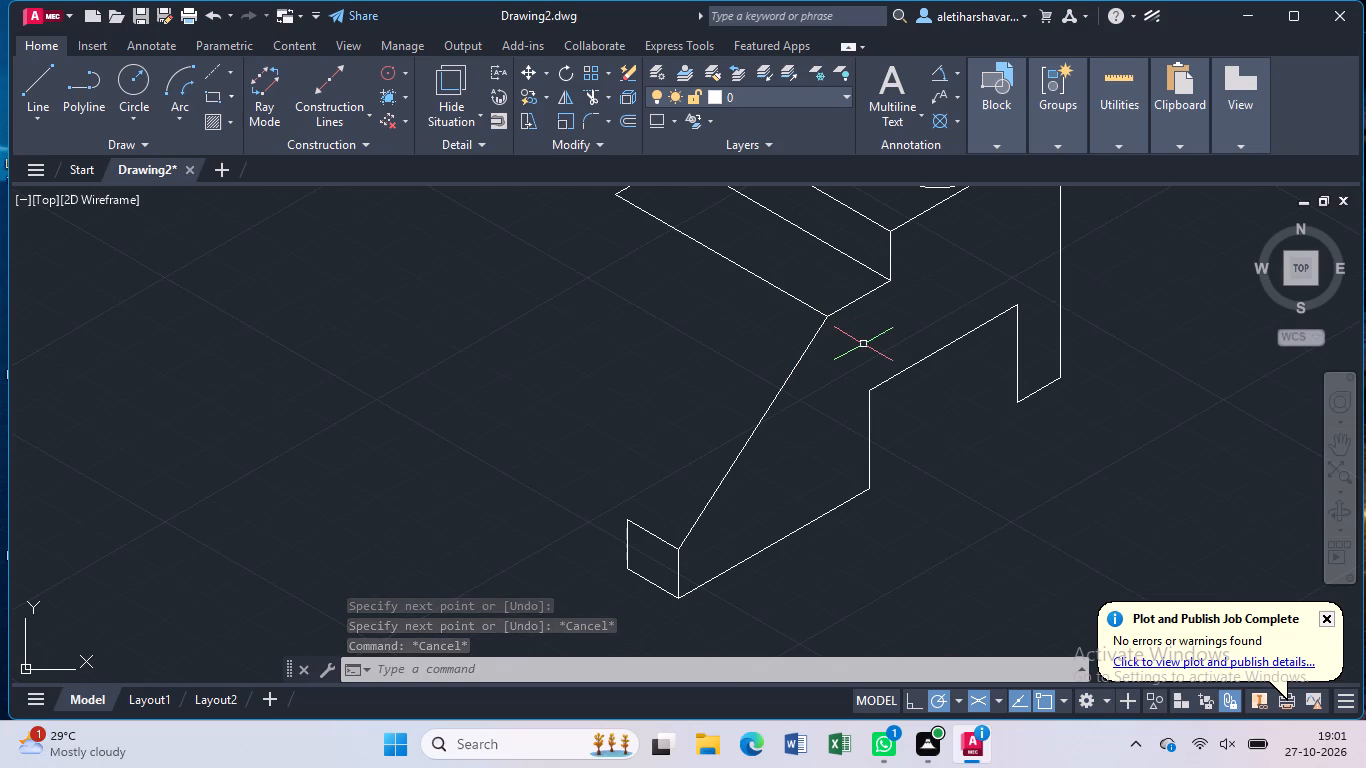
# Start a second sloping line from the small end face's upper left corner.
pyautogui.press('l')
pyautogui.press('Return')
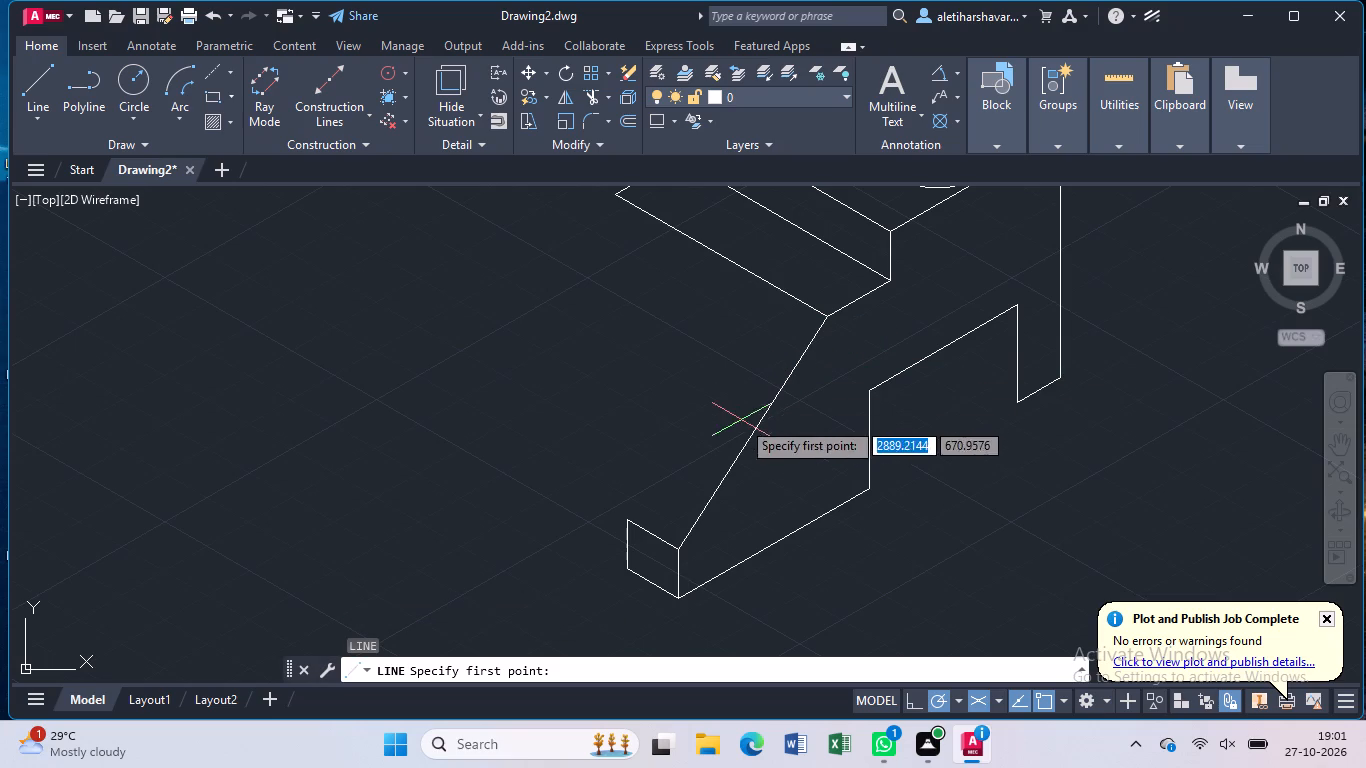
pyautogui.click(630, 524)
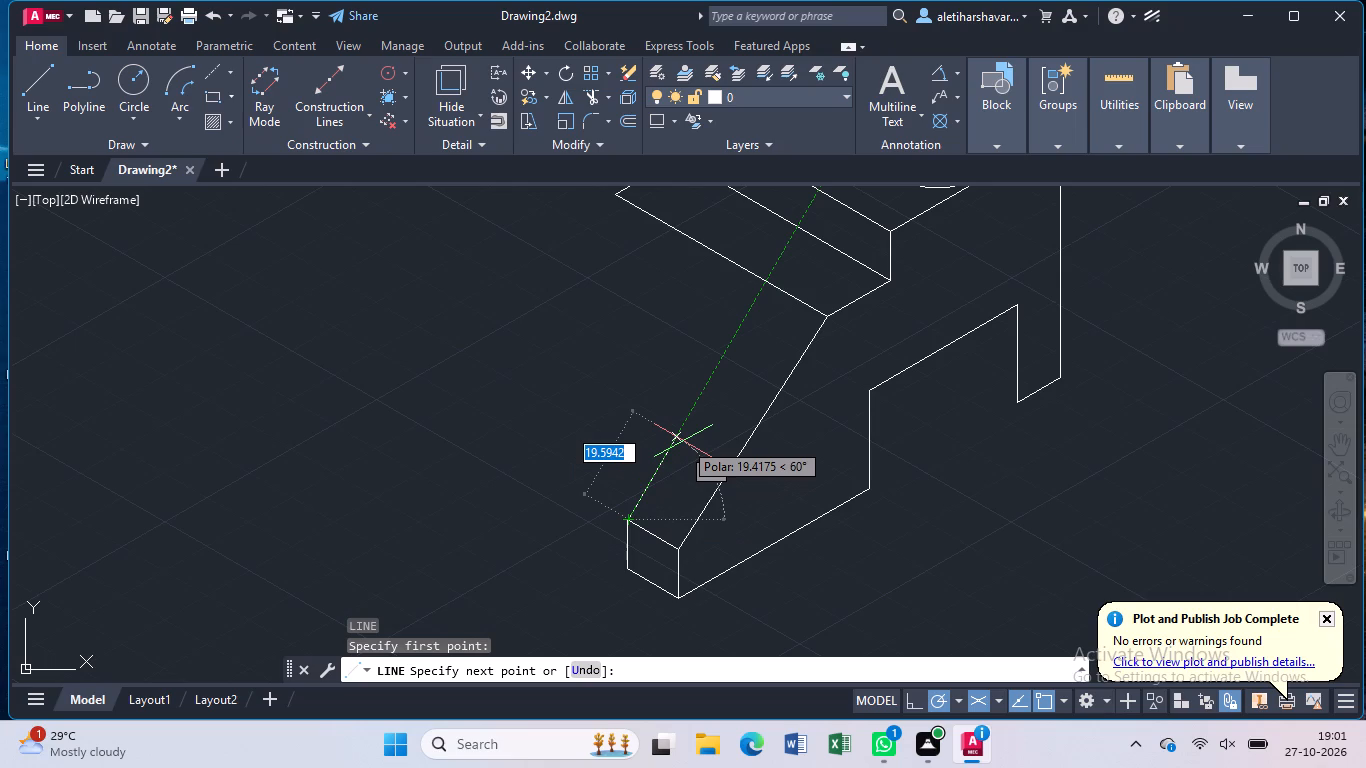
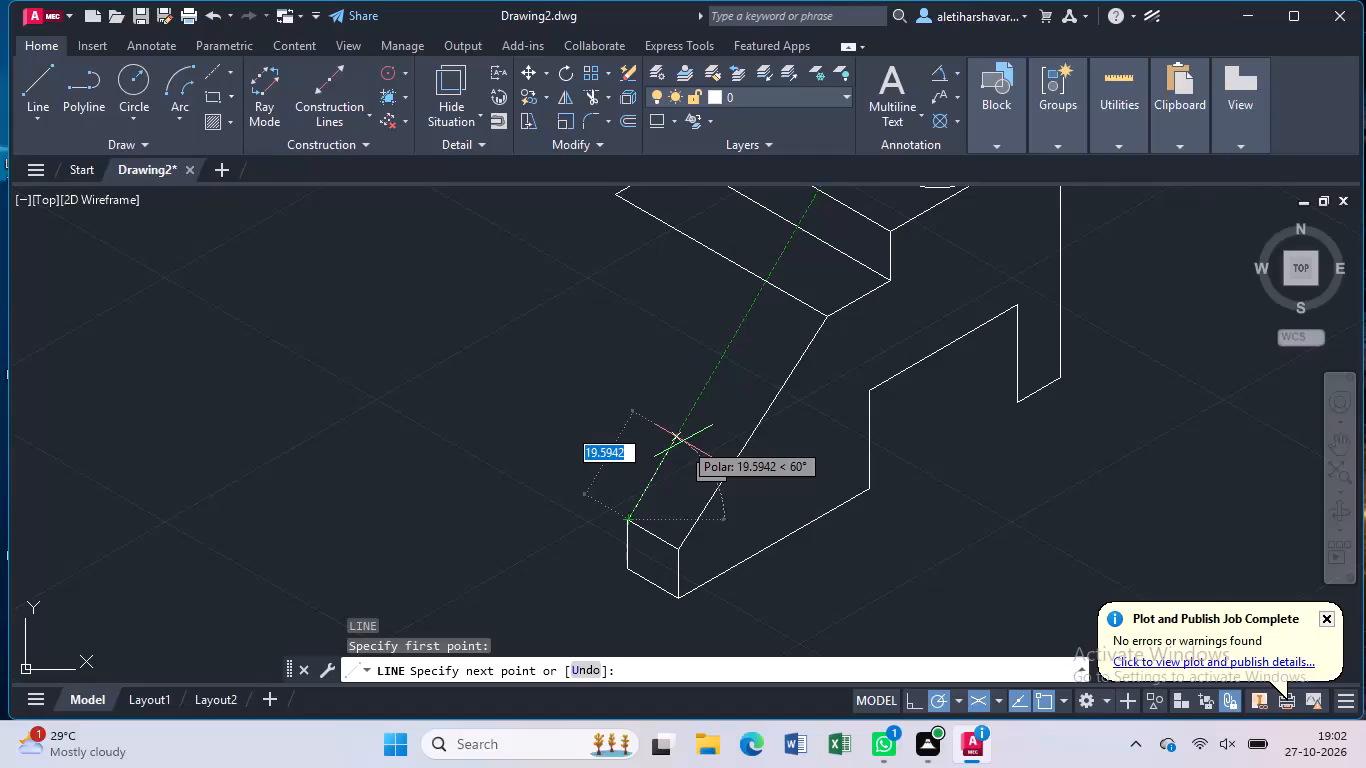
# Draw from the small end face's lower left corner a line 30 at 30°, continued by a vertical about 34 at 90°.
pyautogui.press('Escape')
pyautogui.press('l')
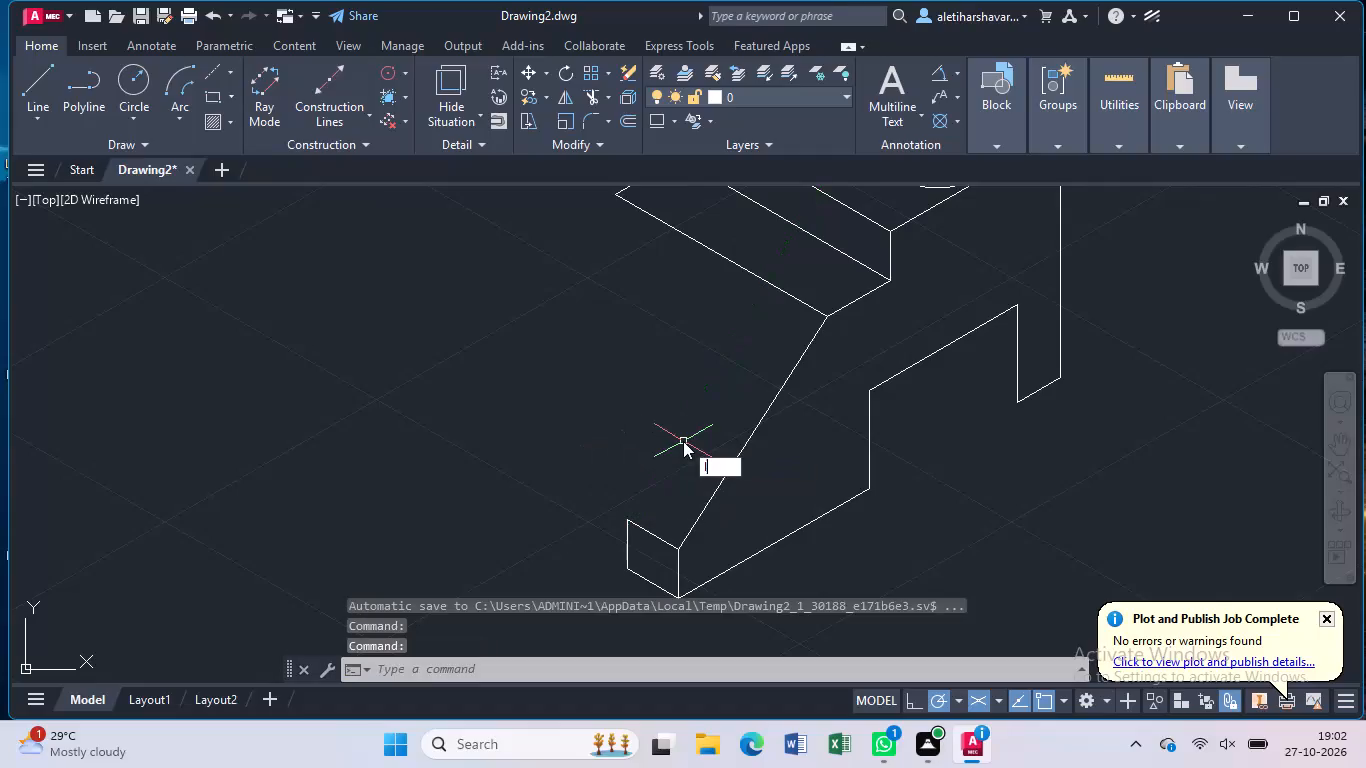
pyautogui.press('Return')
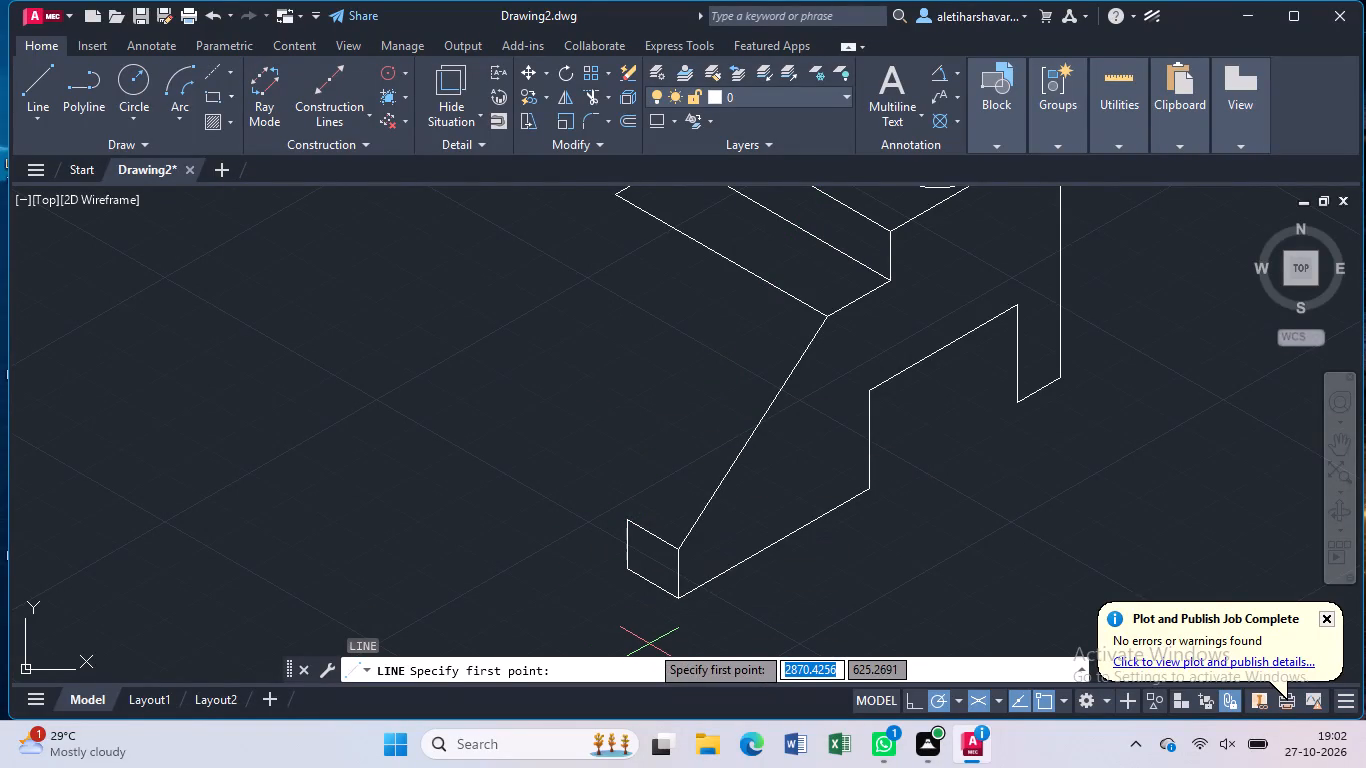
pyautogui.click(635, 566)
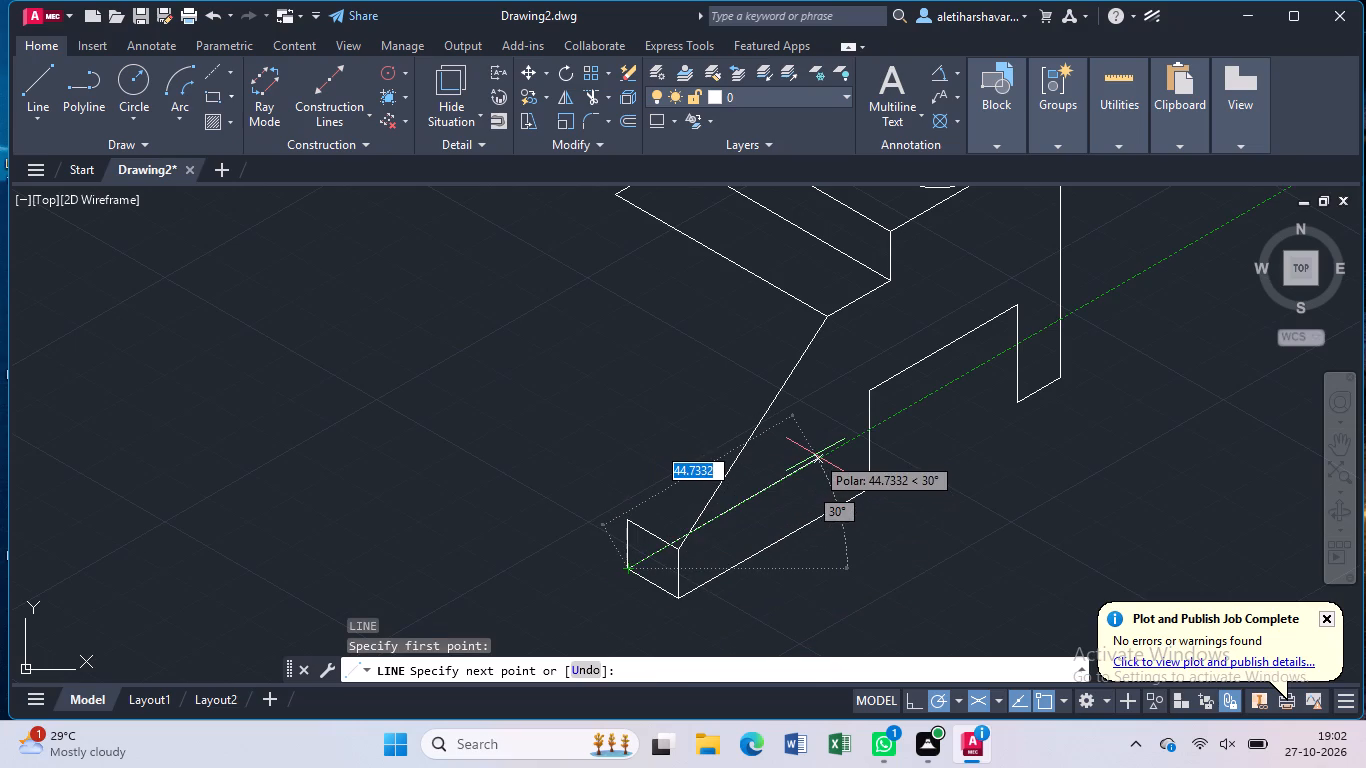
pyautogui.press('3')
pyautogui.press('0')
pyautogui.press('Return')
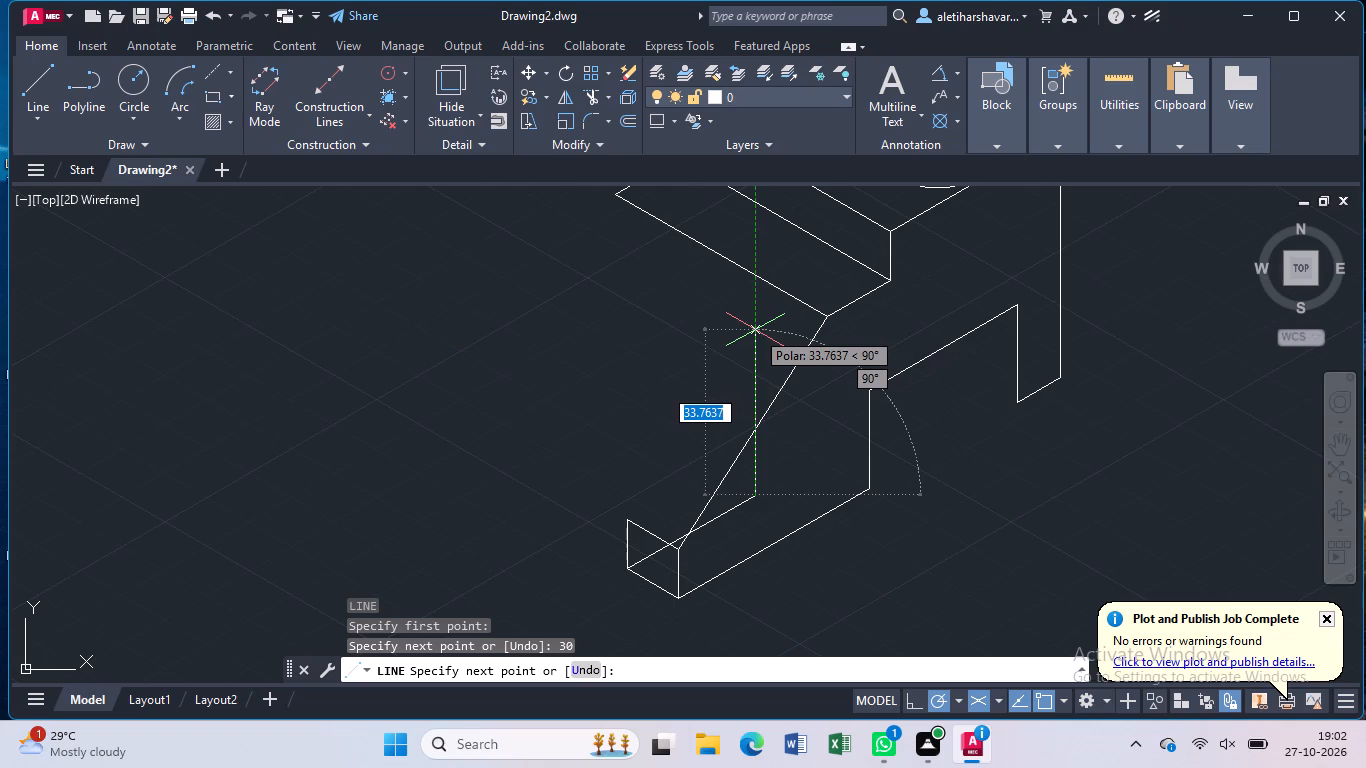
pyautogui.click(755, 330)
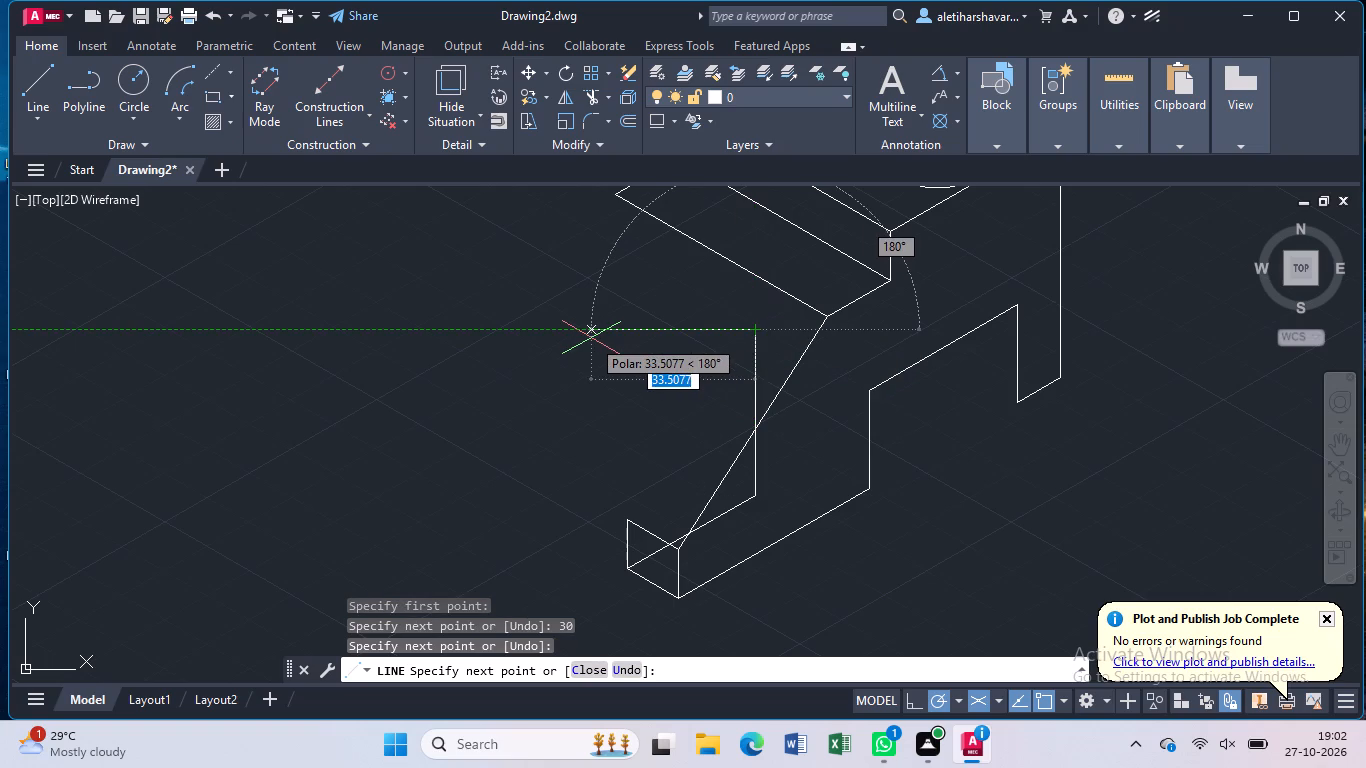
pyautogui.press('Escape')
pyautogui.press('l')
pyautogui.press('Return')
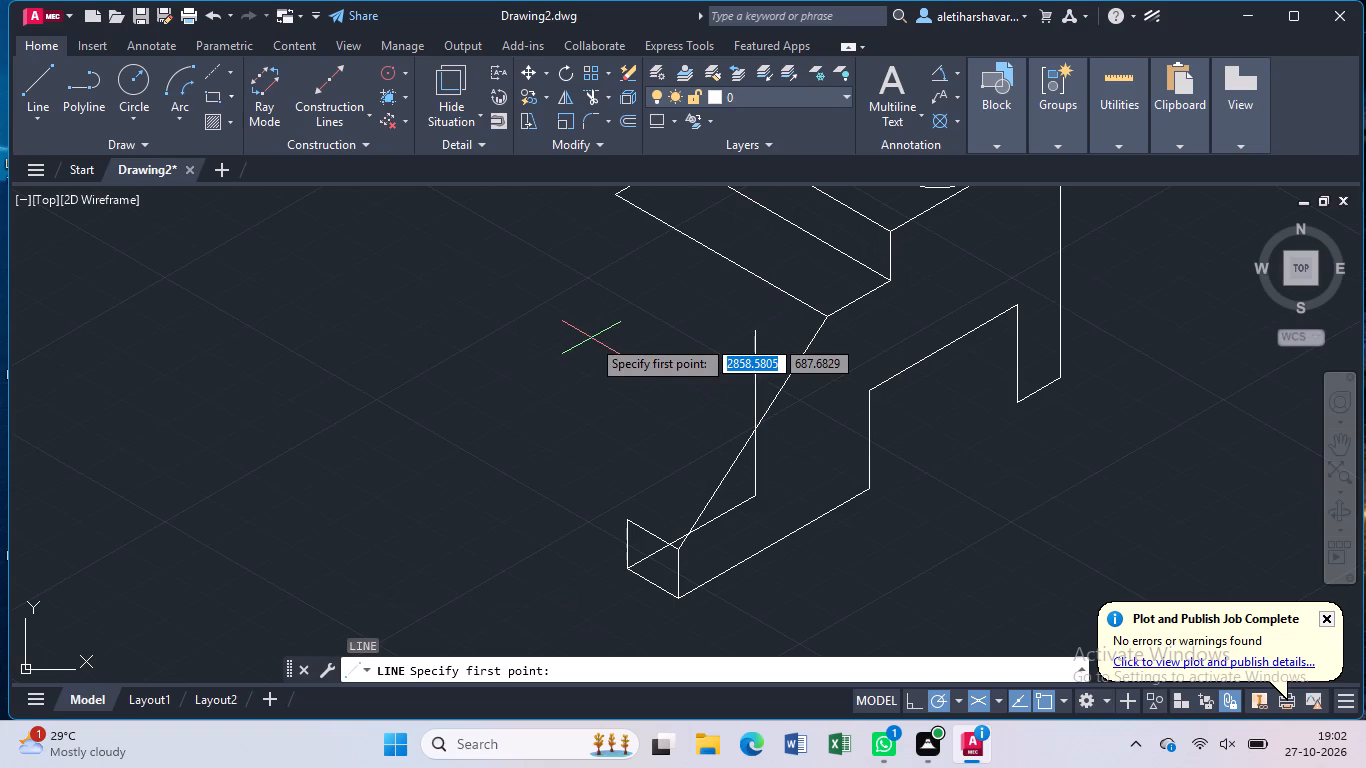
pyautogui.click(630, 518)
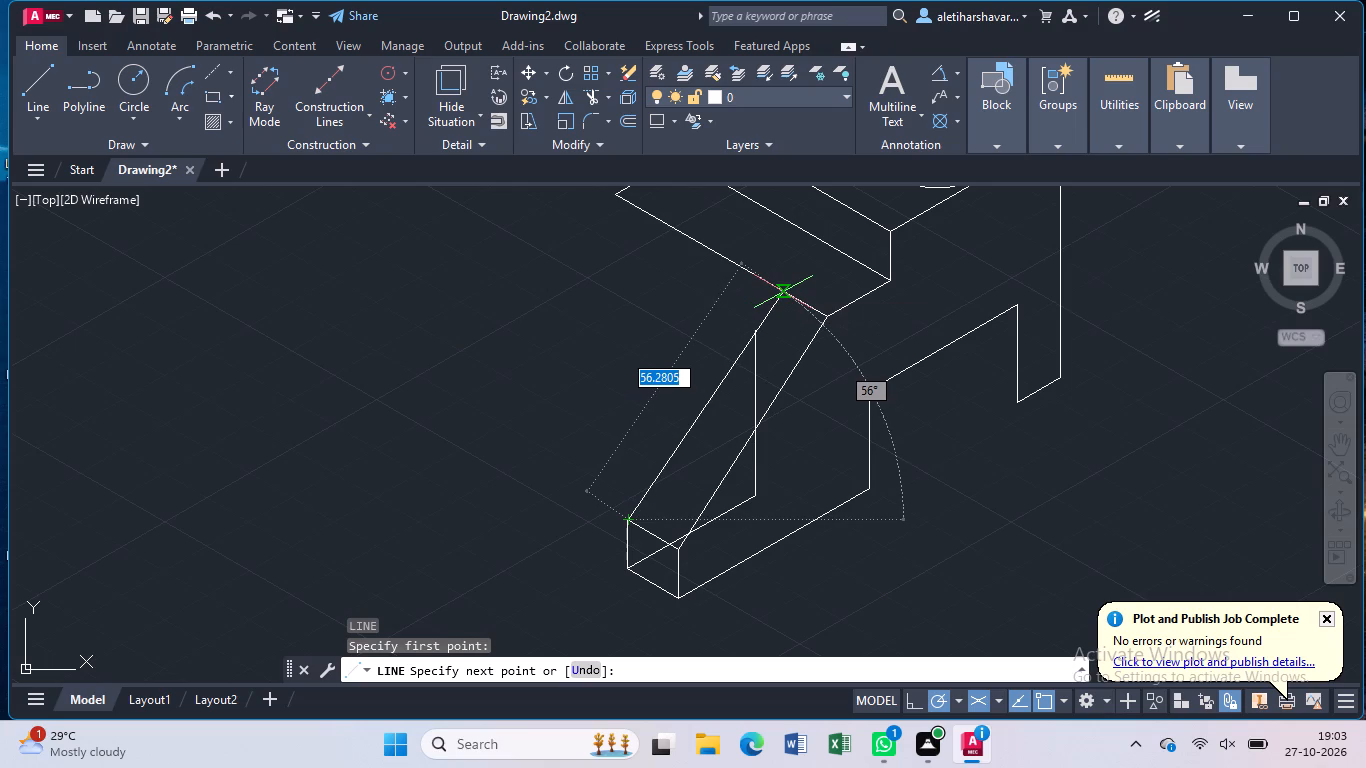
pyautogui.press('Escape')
# Draw from the step's front corner 12 at 150°, on to the small end face's upper left corner, and to the new vertical's top.
pyautogui.press('l')
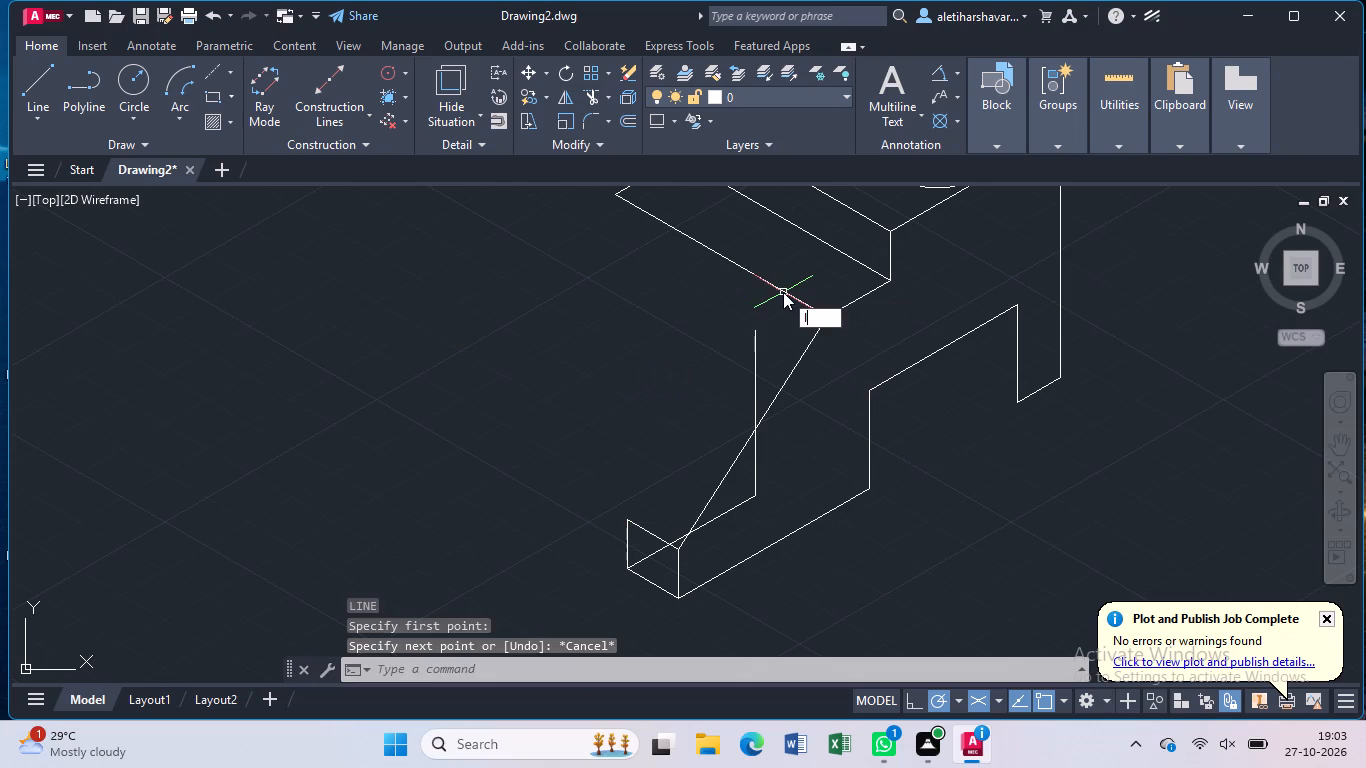
pyautogui.press('Return')
pyautogui.click(825, 313)
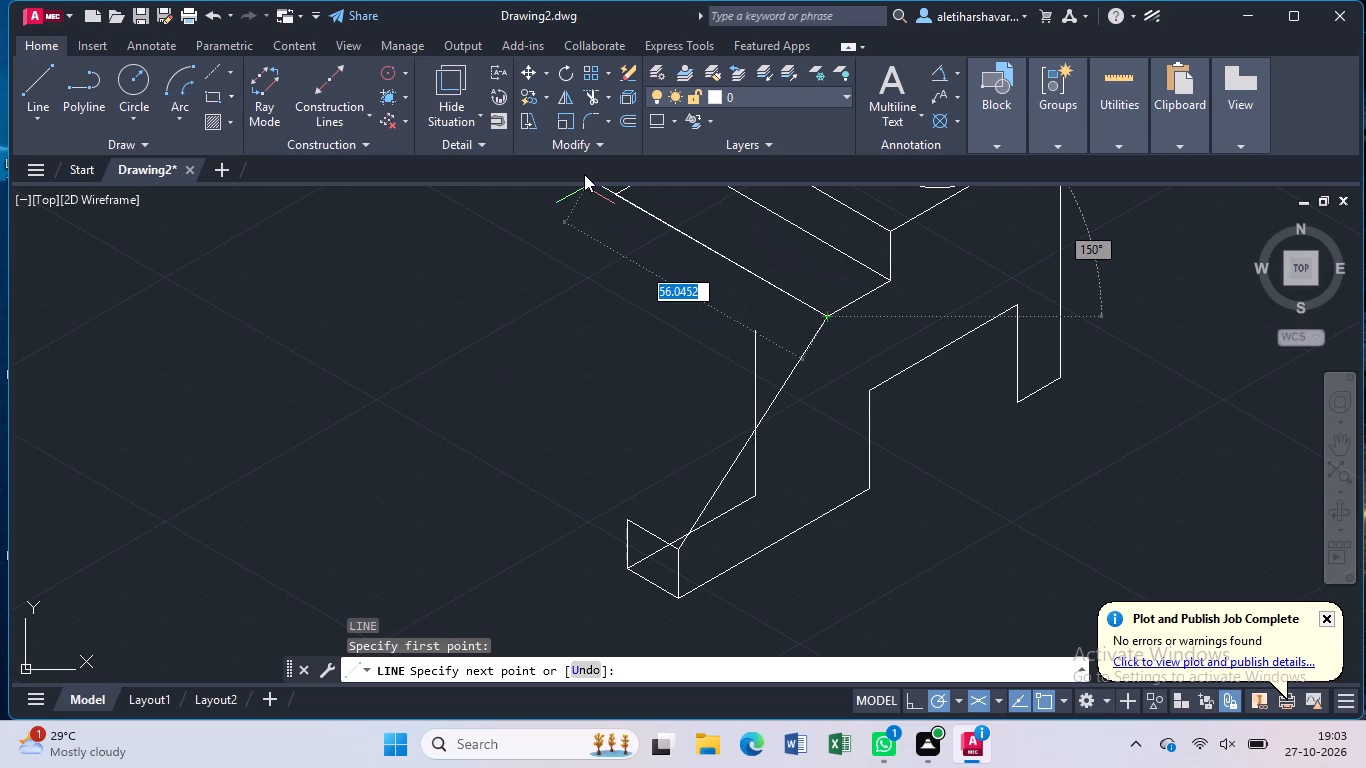
pyautogui.write('12')
pyautogui.press('Return')
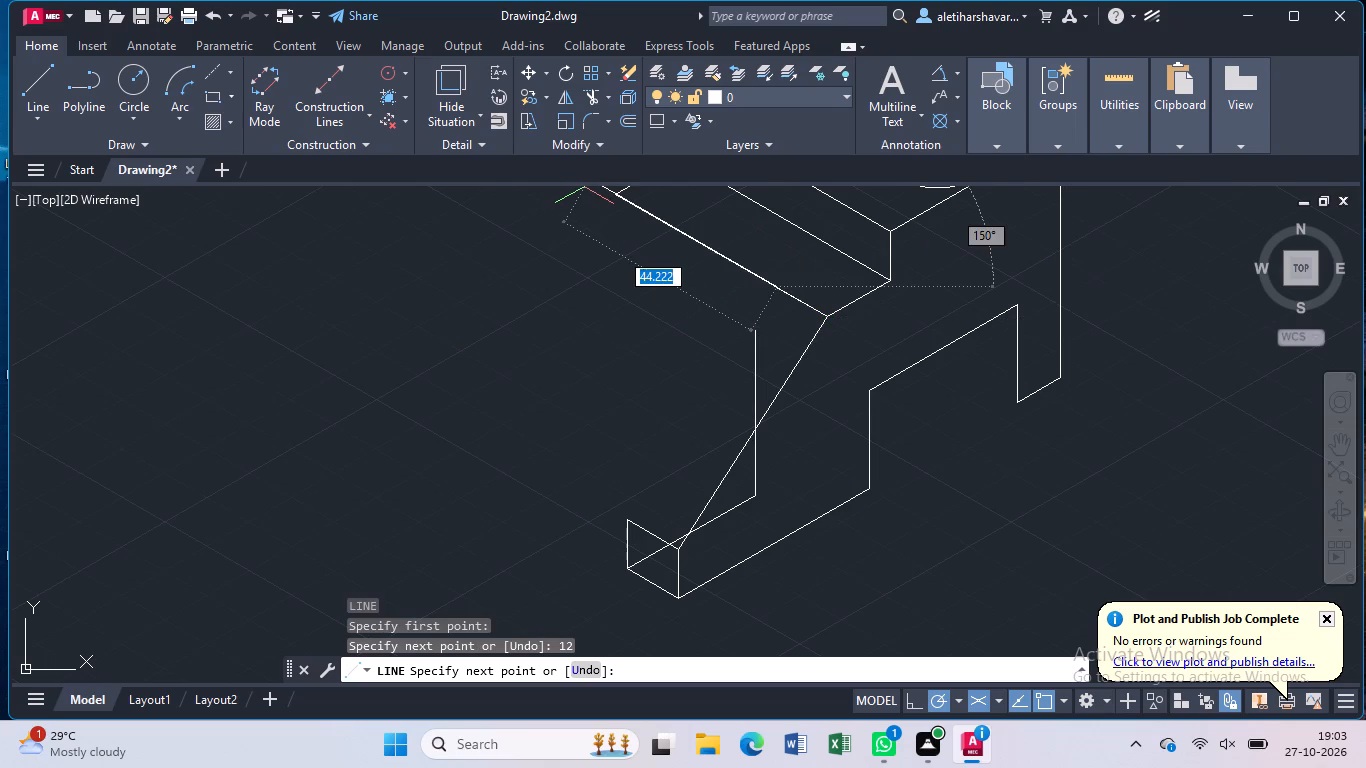
pyautogui.click(626, 522)
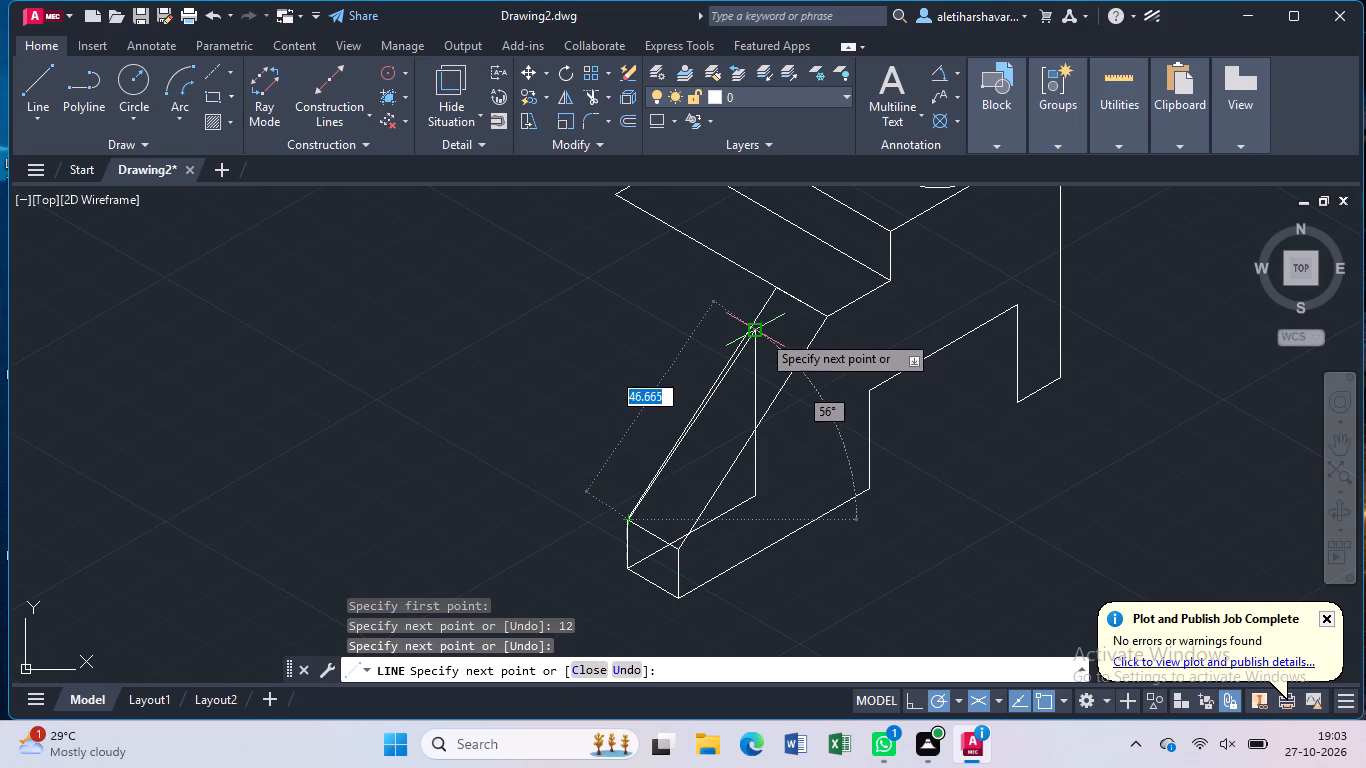
pyautogui.click(760, 333)
pyautogui.press('Escape')
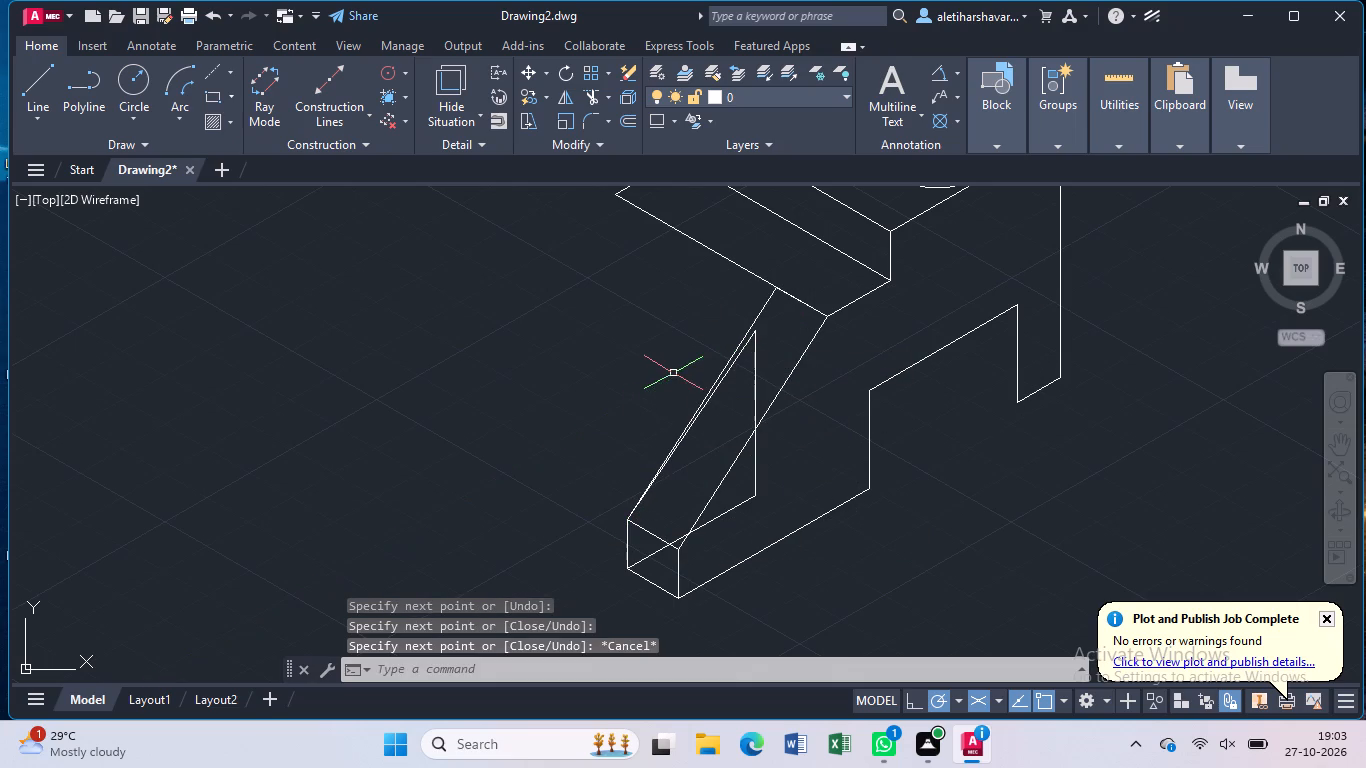
# Delete the longer sloping line that runs from the small end face's upper left corner to the step edge.
pyautogui.click(760, 312)
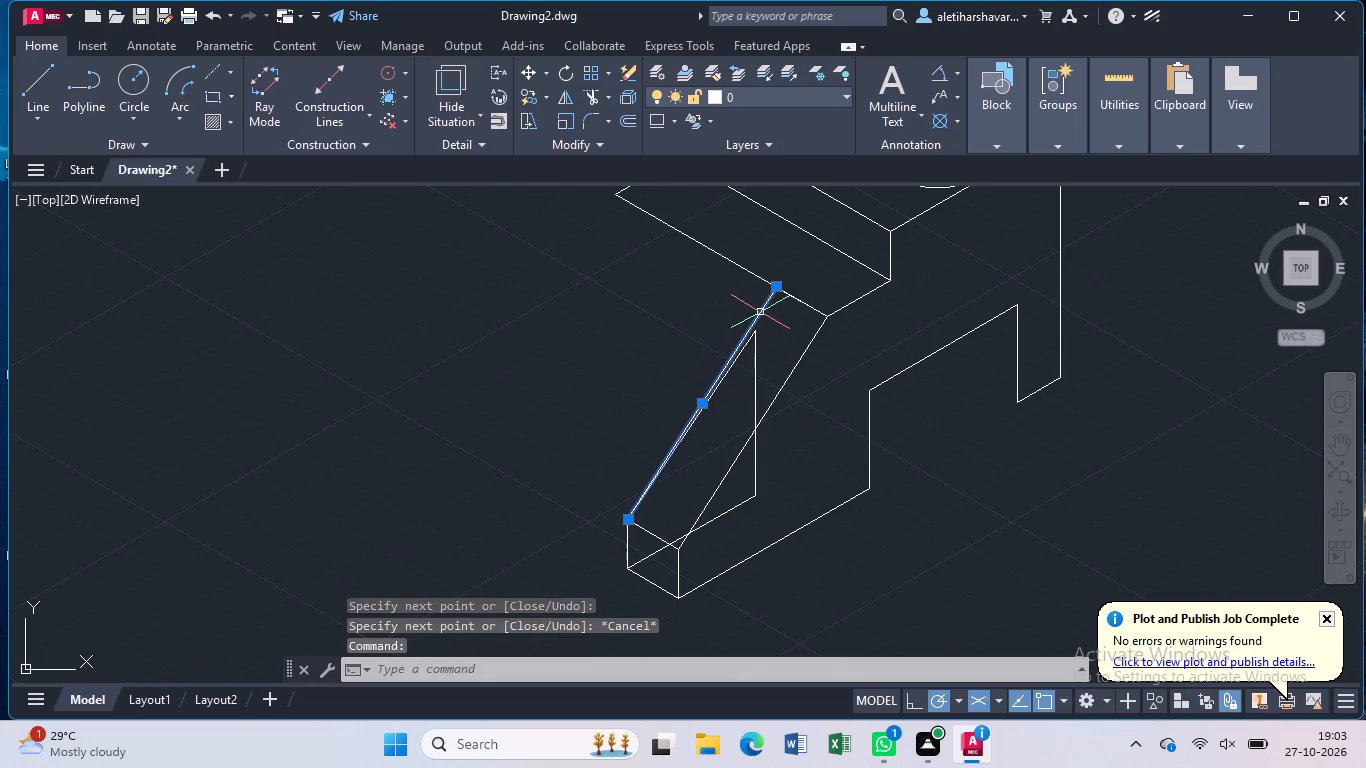
pyautogui.press('Delete')
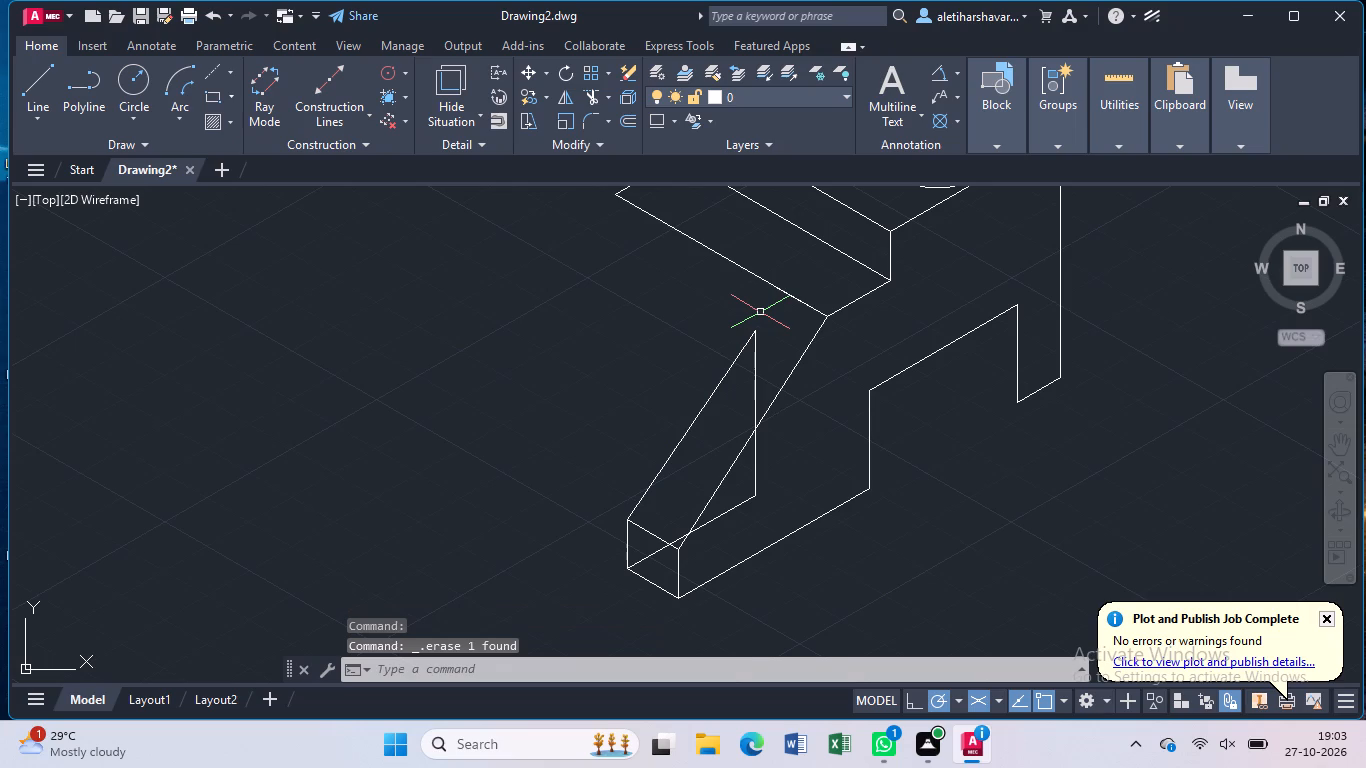
# Draw a line 26 at 150° from the inner vertical's top end, followed by a sloping segment about 47 at 240°.
pyautogui.press('l')
pyautogui.press('Return')
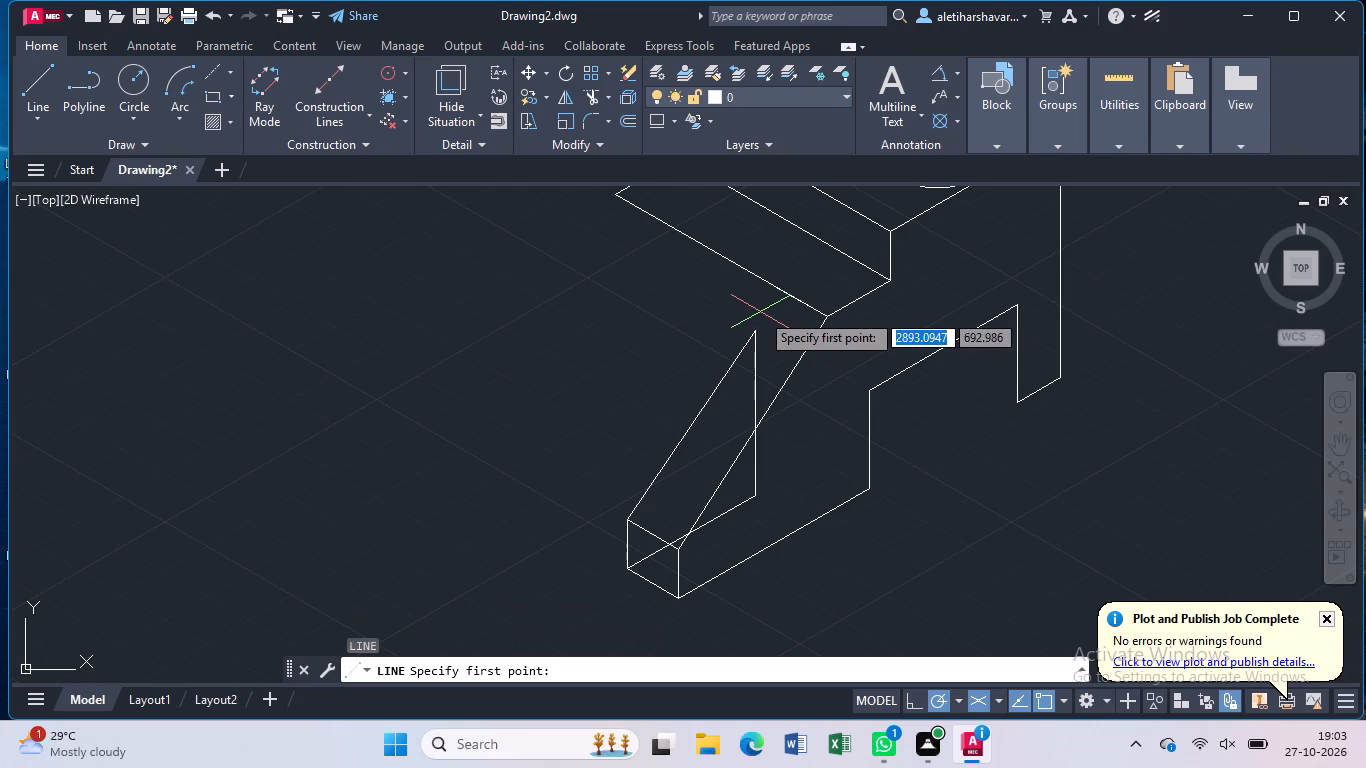
pyautogui.click(759, 330)
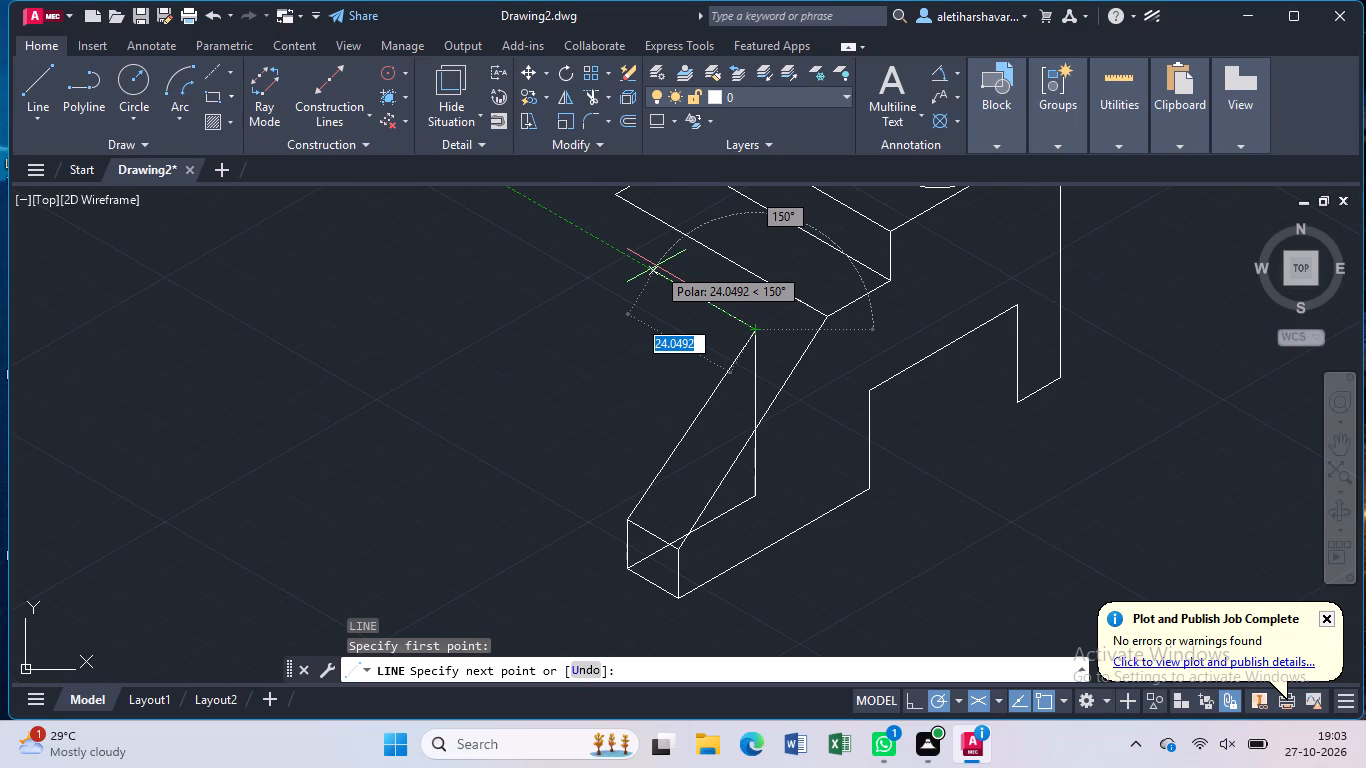
pyautogui.write('26')
pyautogui.press('Return')
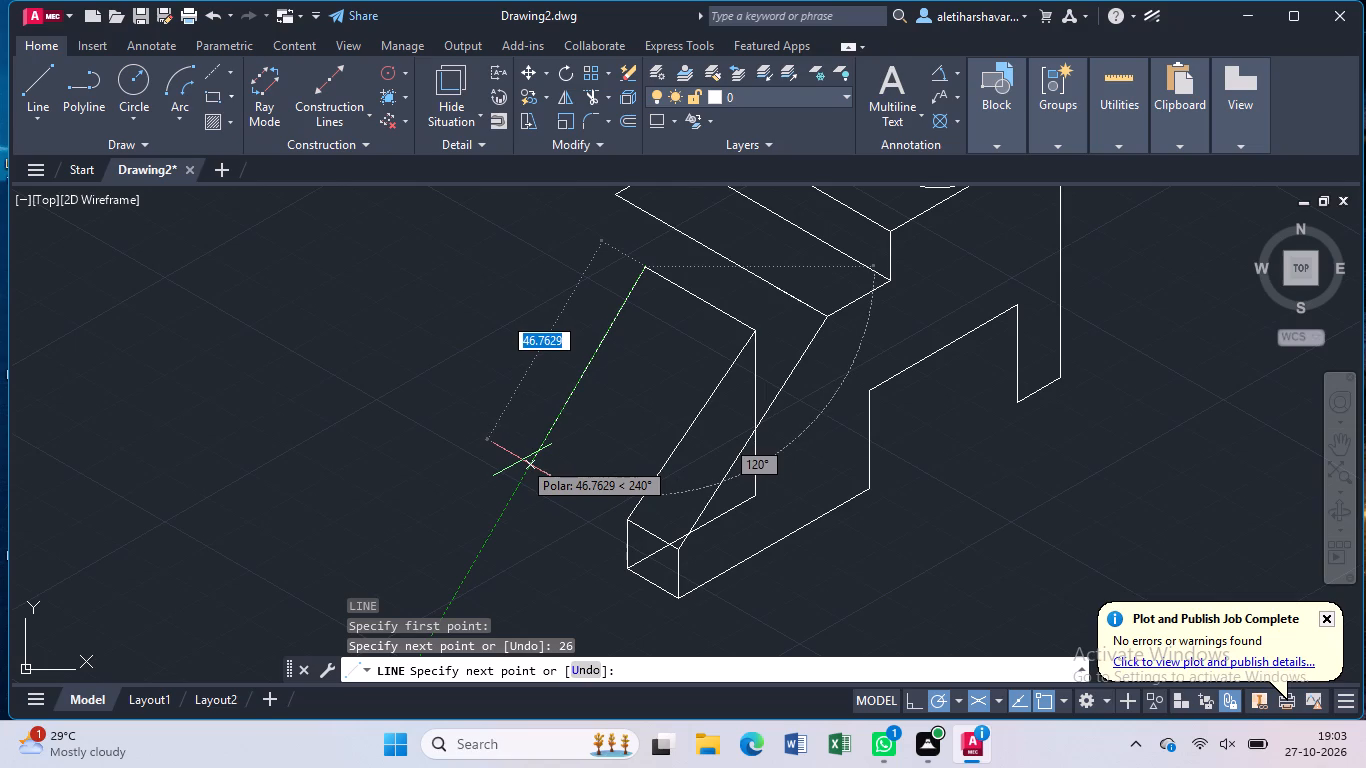
pyautogui.click(520, 463)
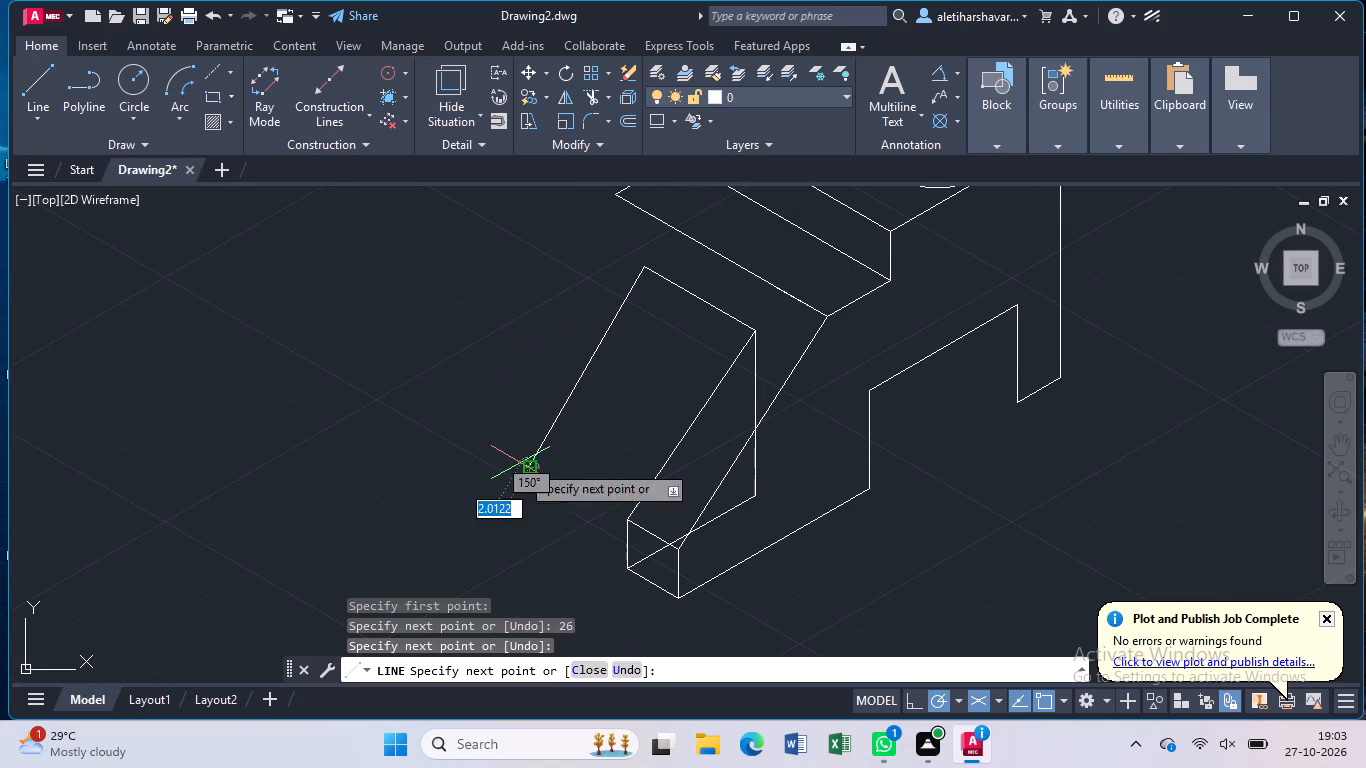
pyautogui.press('Escape')
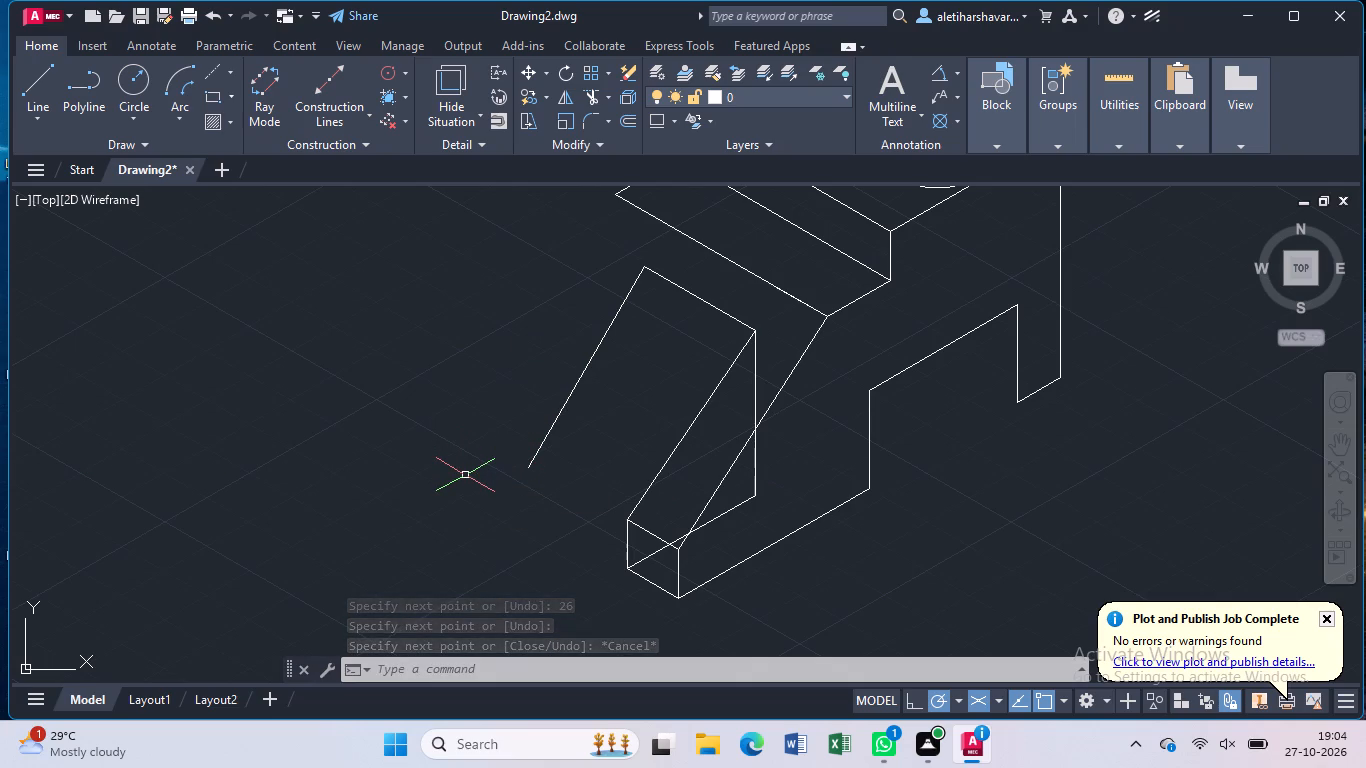
# Draw from the inner vertical's bottom end 26 at 150°, and up to the far end of the upper 26 line.
pyautogui.press('l')
pyautogui.press('Return')
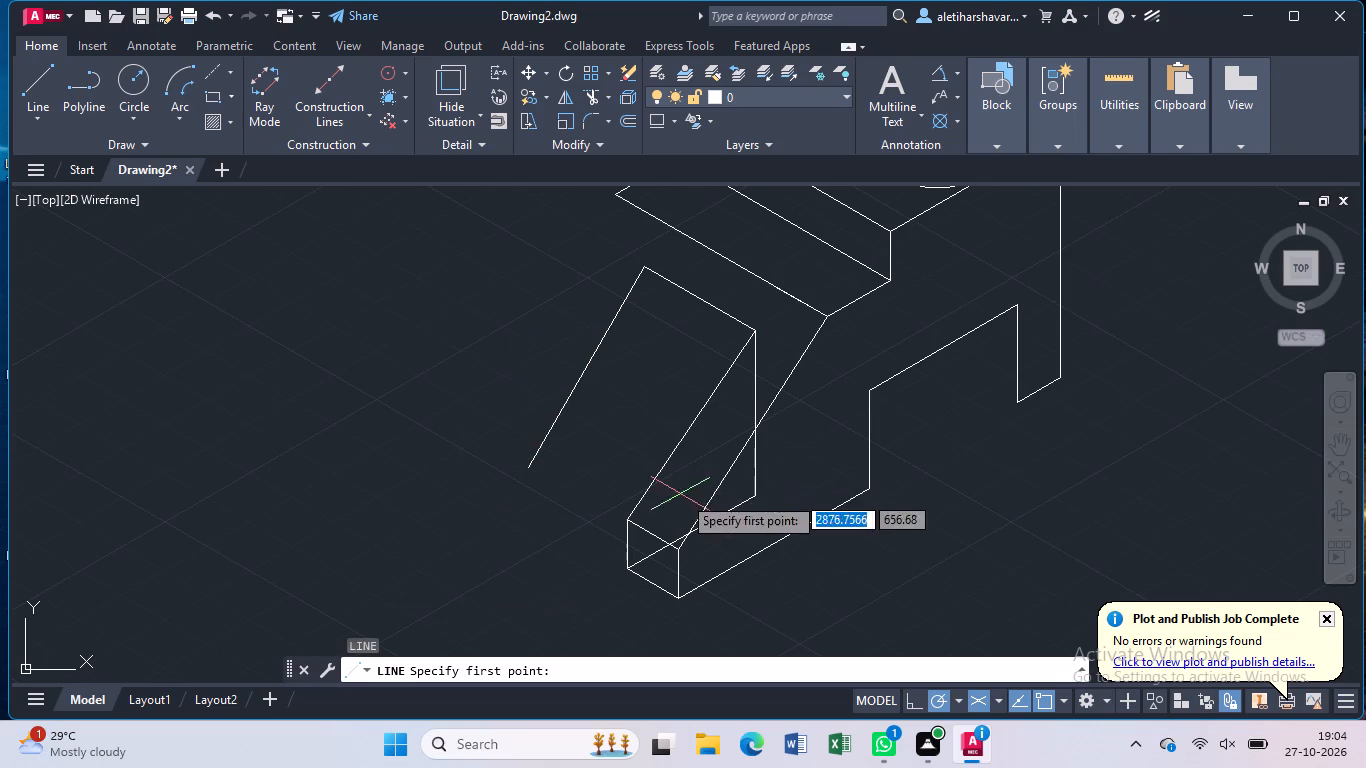
pyautogui.click(749, 490)
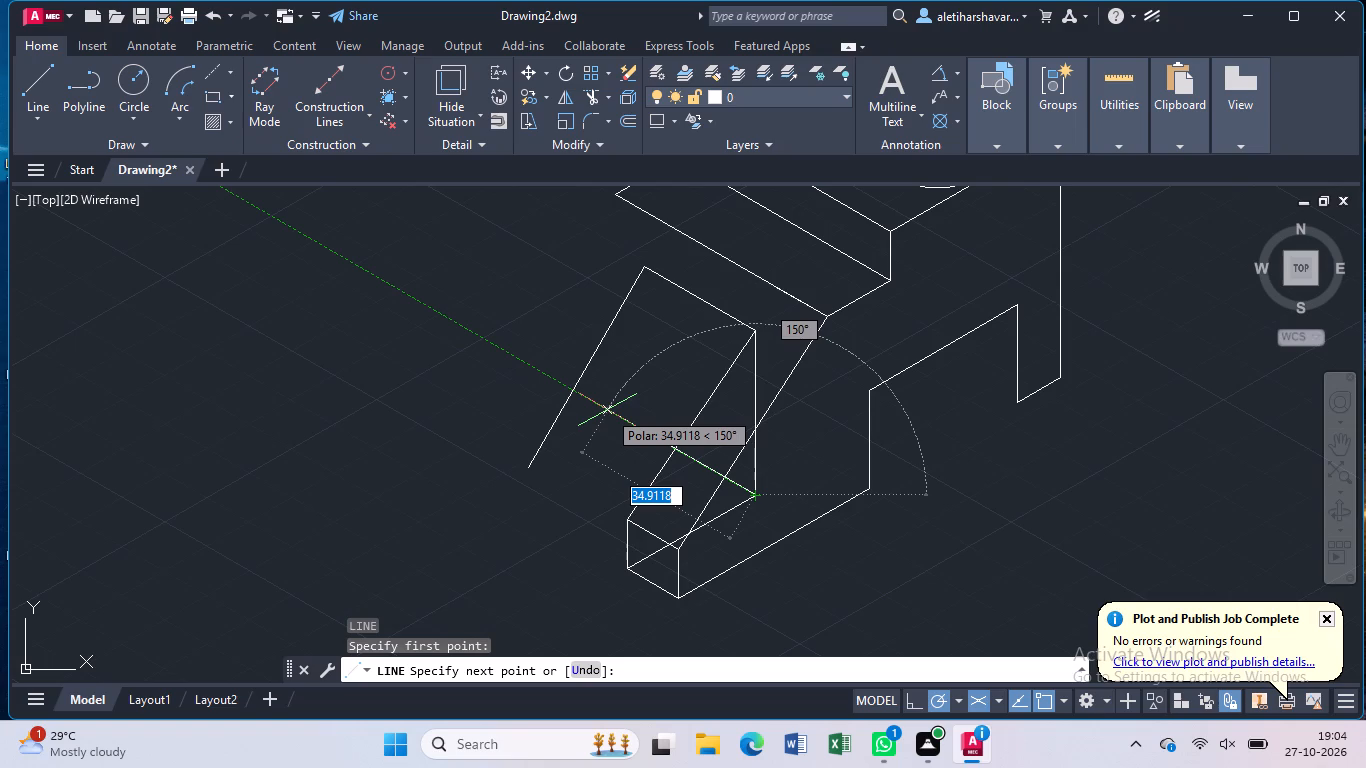
pyautogui.write('26')
pyautogui.press('Return')
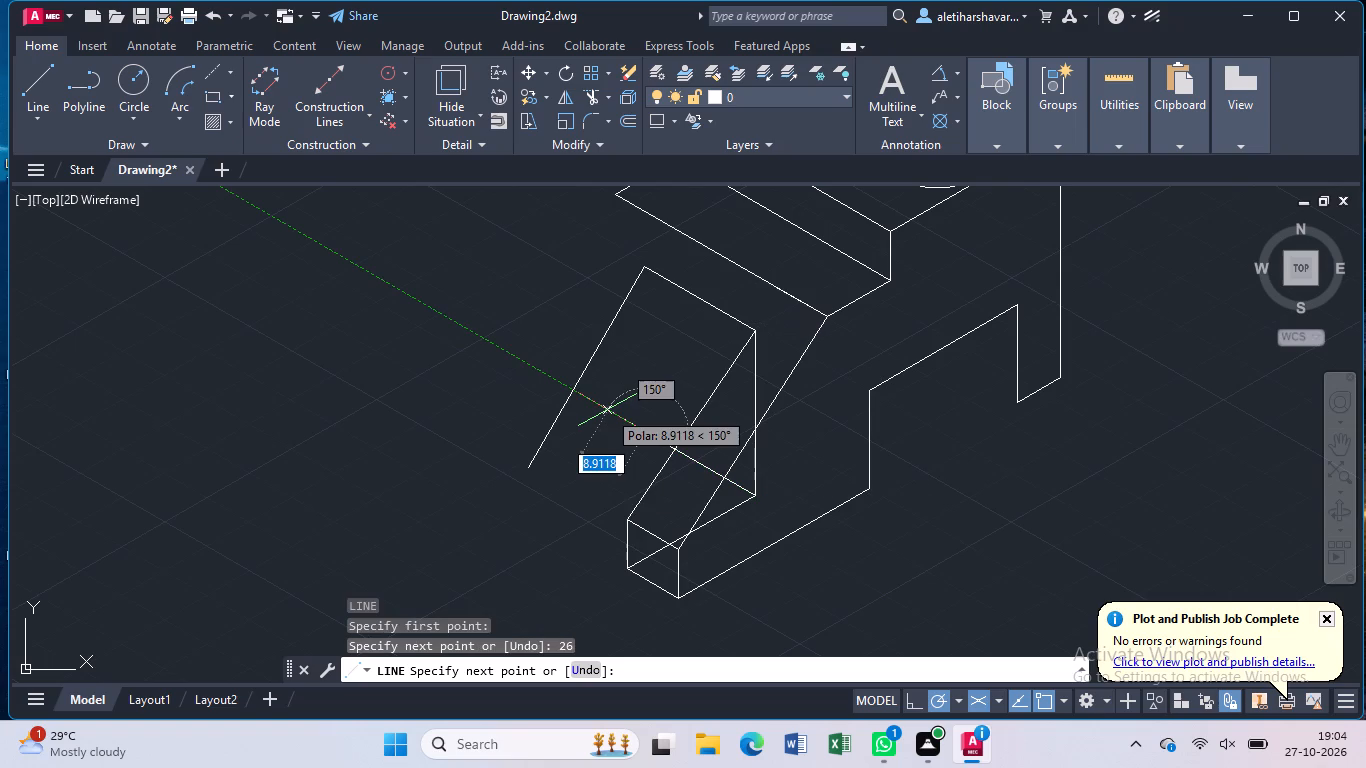
pyautogui.click(639, 260)
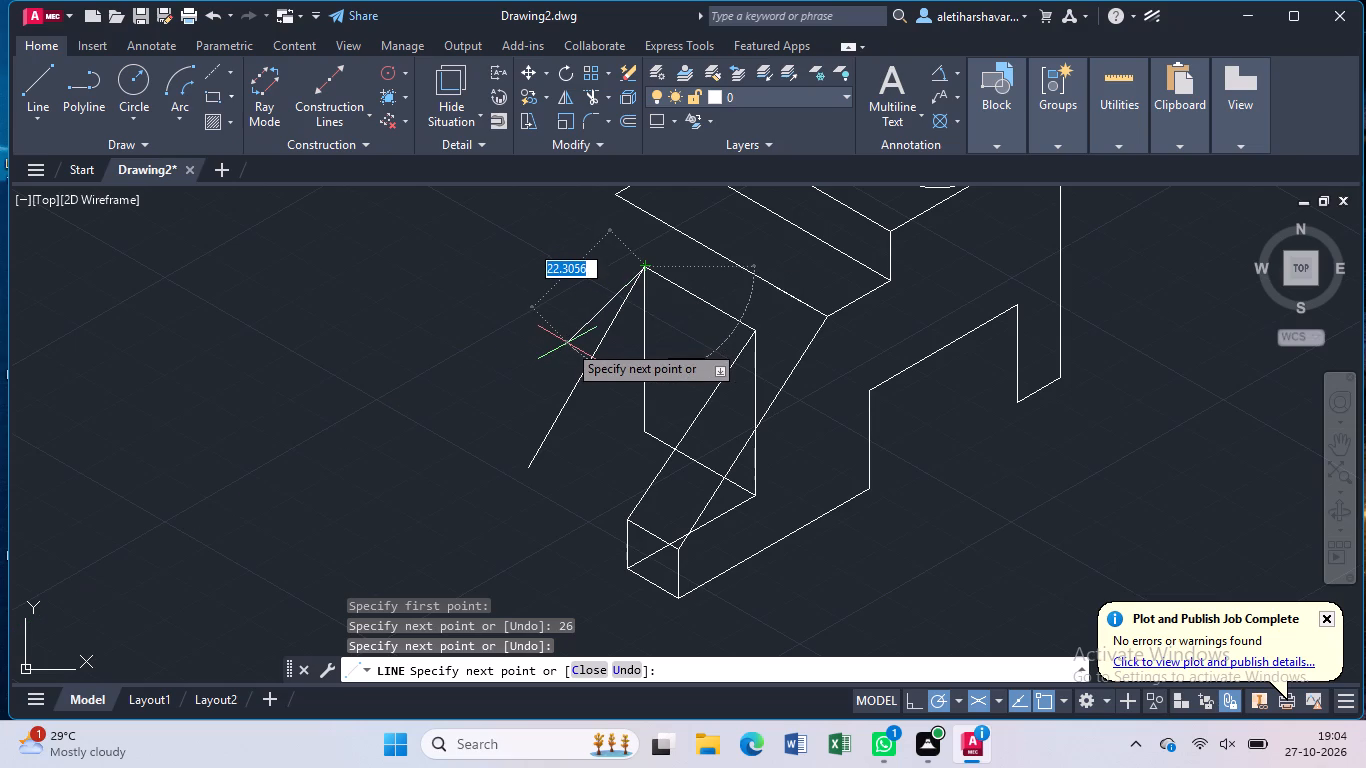
pyautogui.press('Escape')
# Trim away the loose sloping line at 240° beside the inner rectangular face.
pyautogui.write('tr')
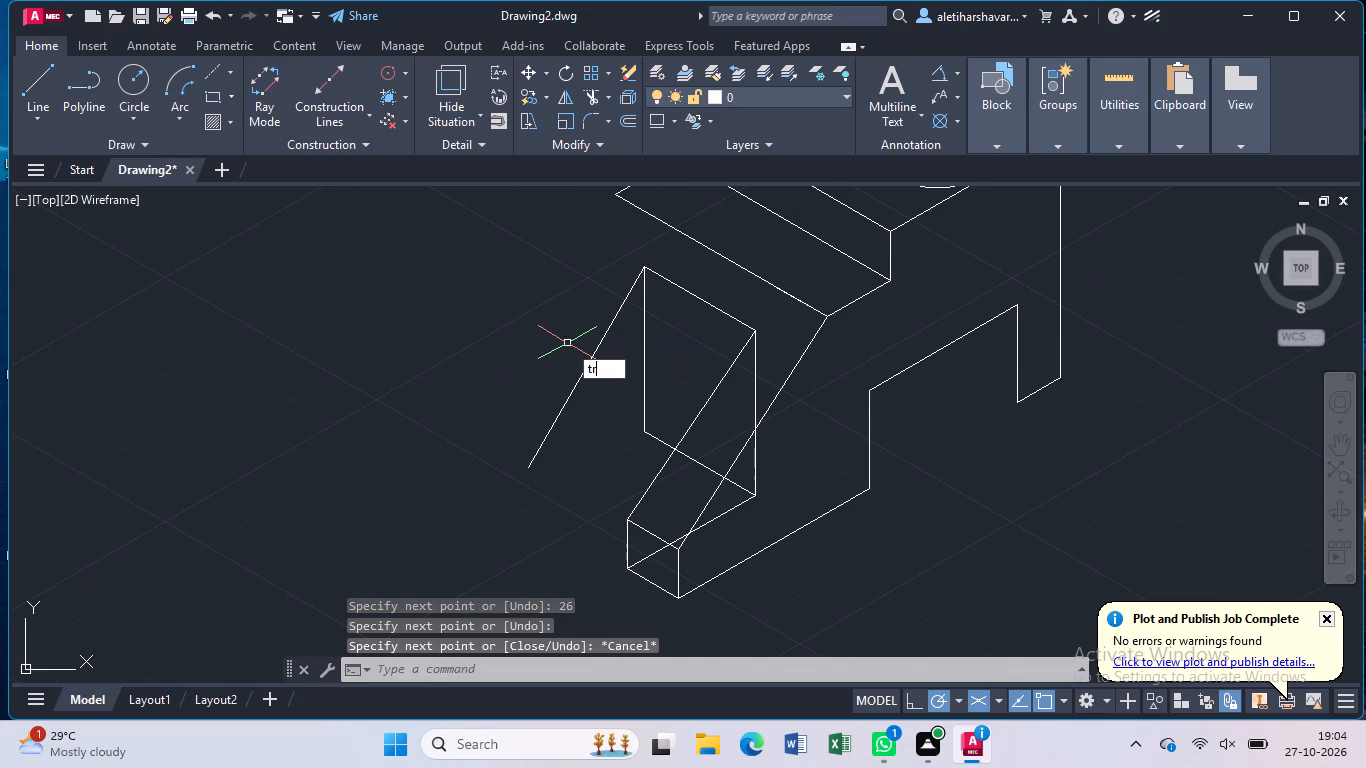
pyautogui.press('Return')
pyautogui.click(604, 340)
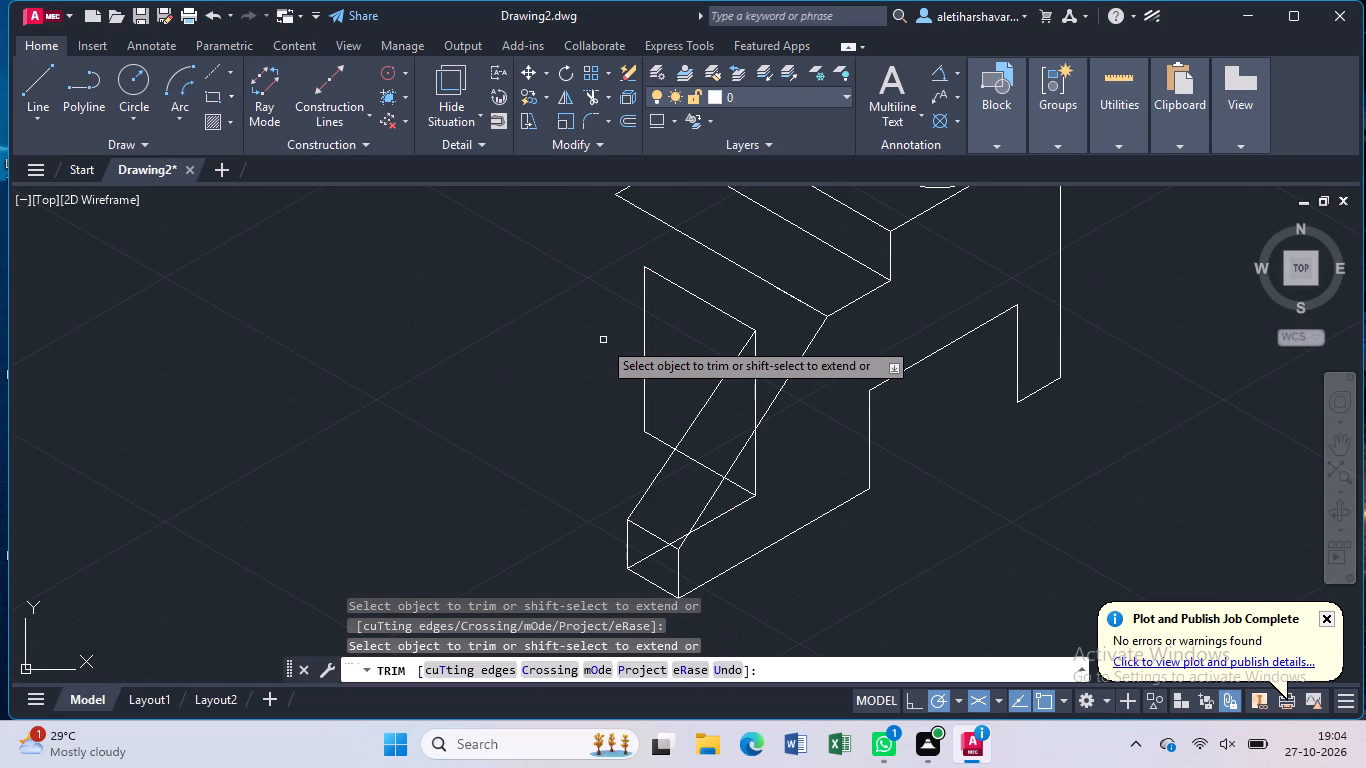
pyautogui.press('Escape')
# Draw from the inner face's lower left corner 30 at 210°, and a second end face: 10 at 90°, 12 at 150°, 10 at 270°, closed.
pyautogui.press('l')
pyautogui.press('Return')
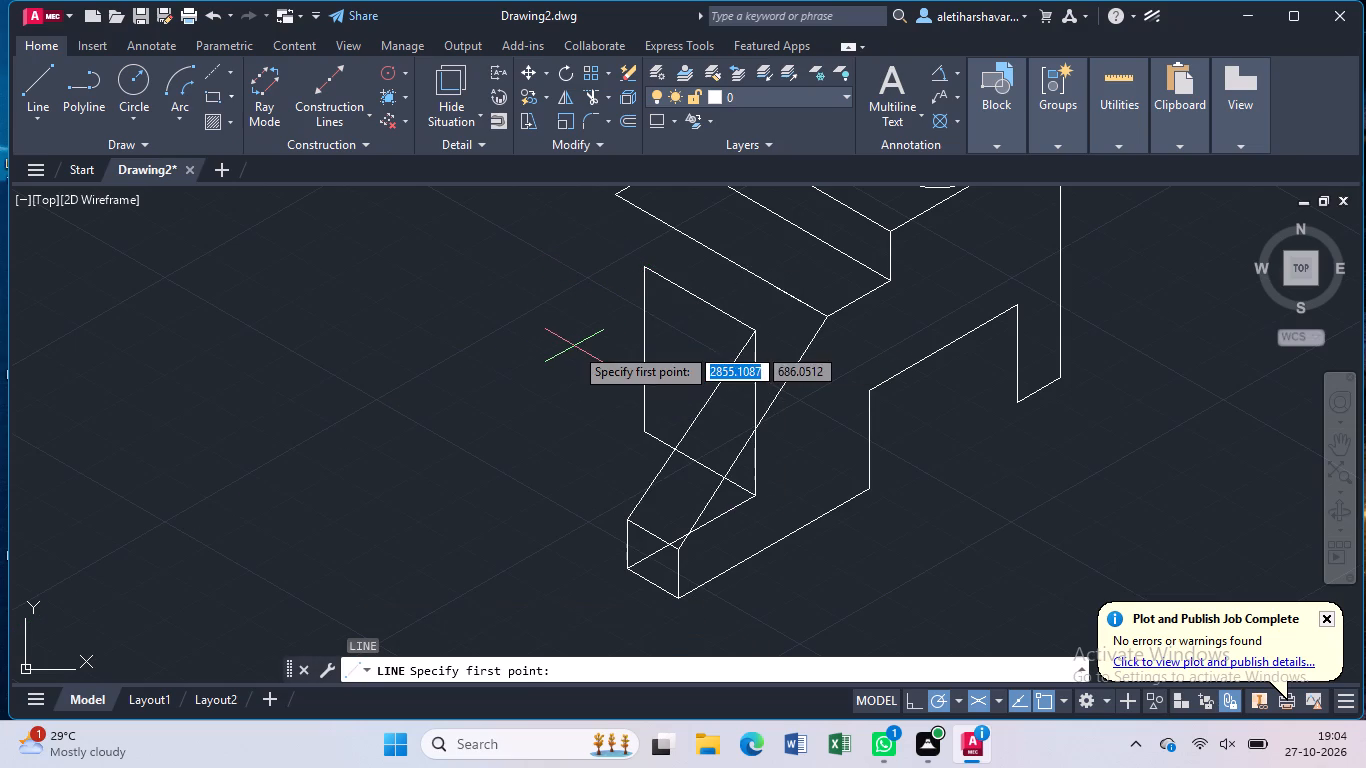
pyautogui.click(640, 433)
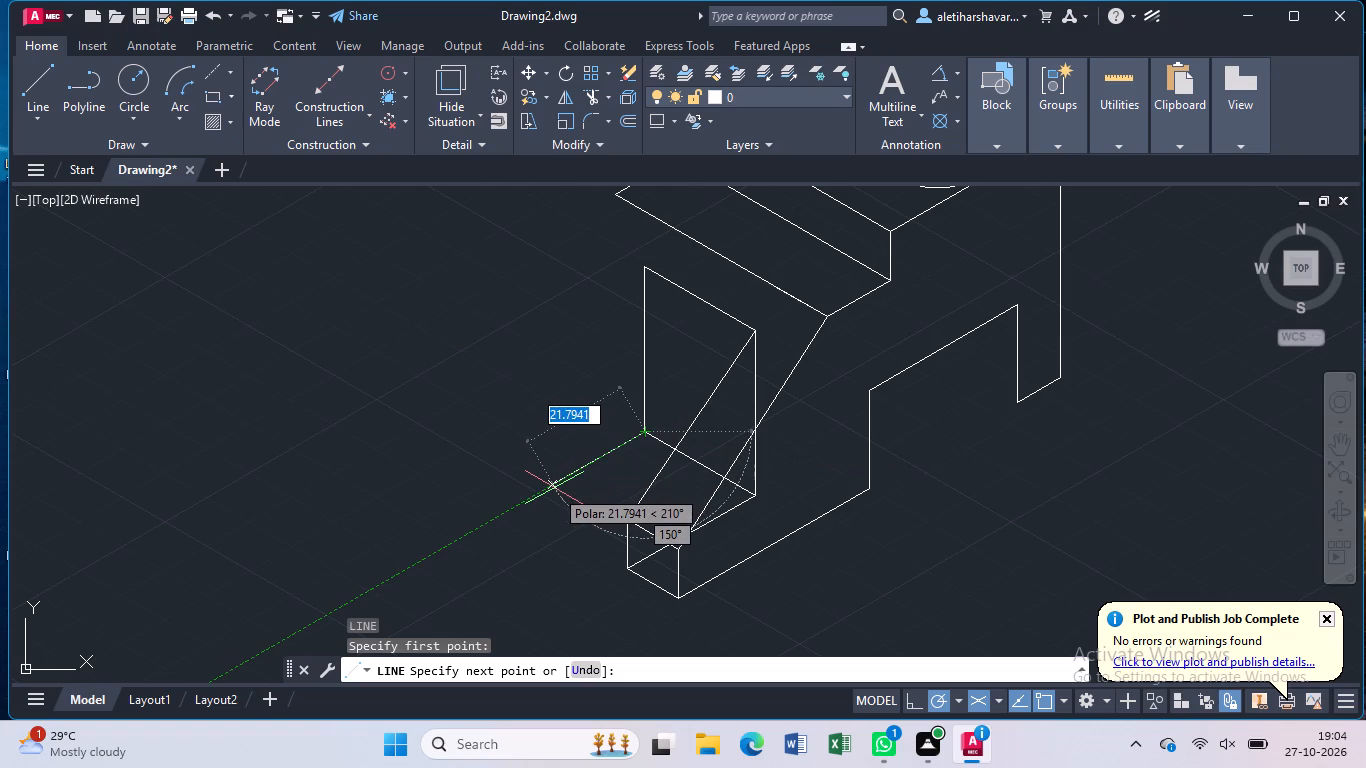
pyautogui.write('30')
pyautogui.press('Return')
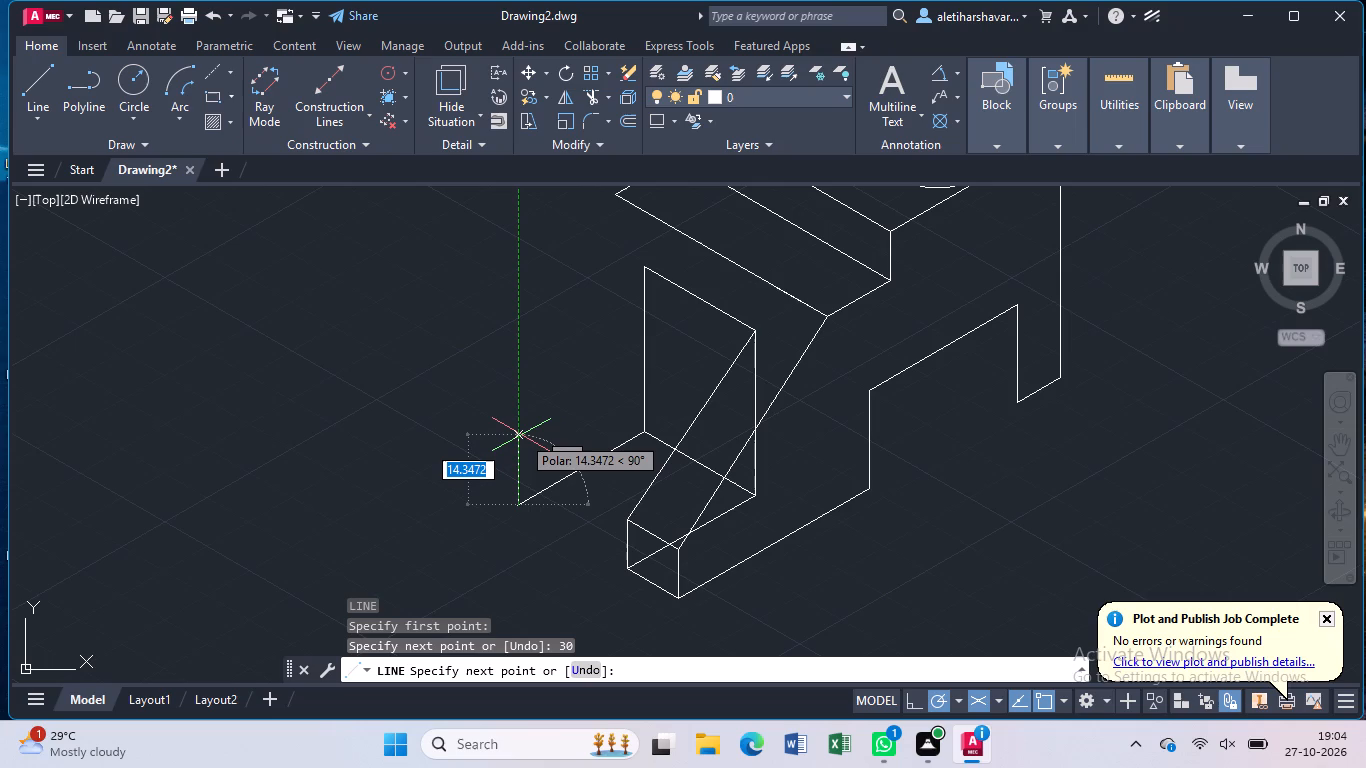
pyautogui.write('10')
pyautogui.press('Return')
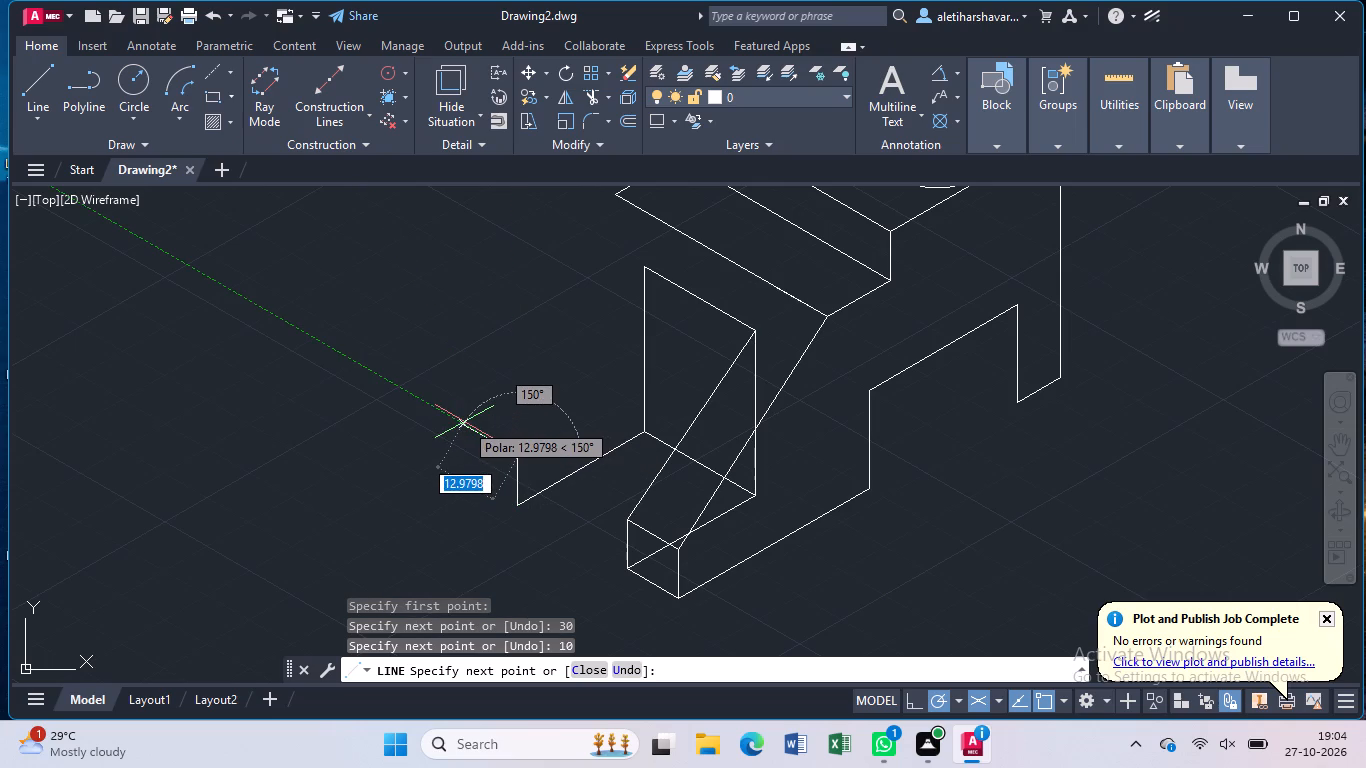
pyautogui.write('12')
pyautogui.press('Return')
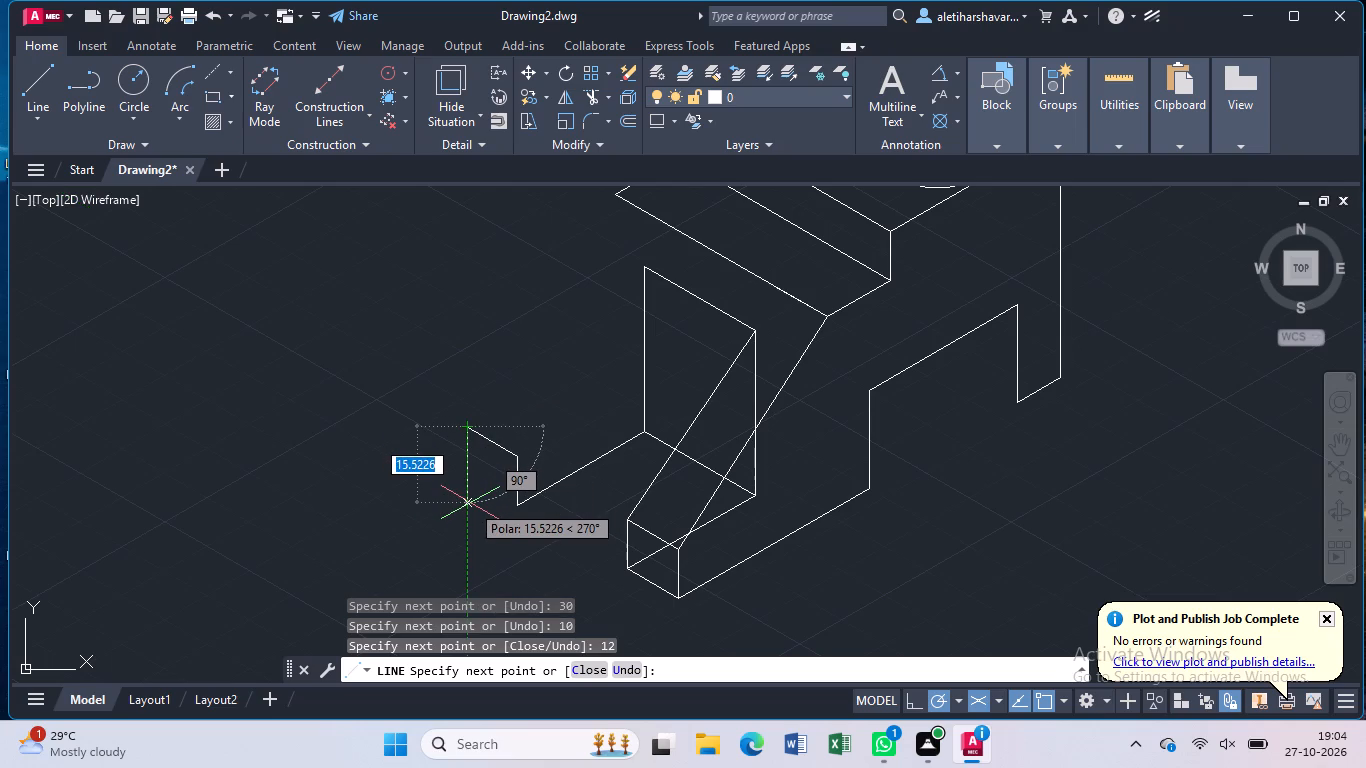
pyautogui.press('1')
pyautogui.press('0')
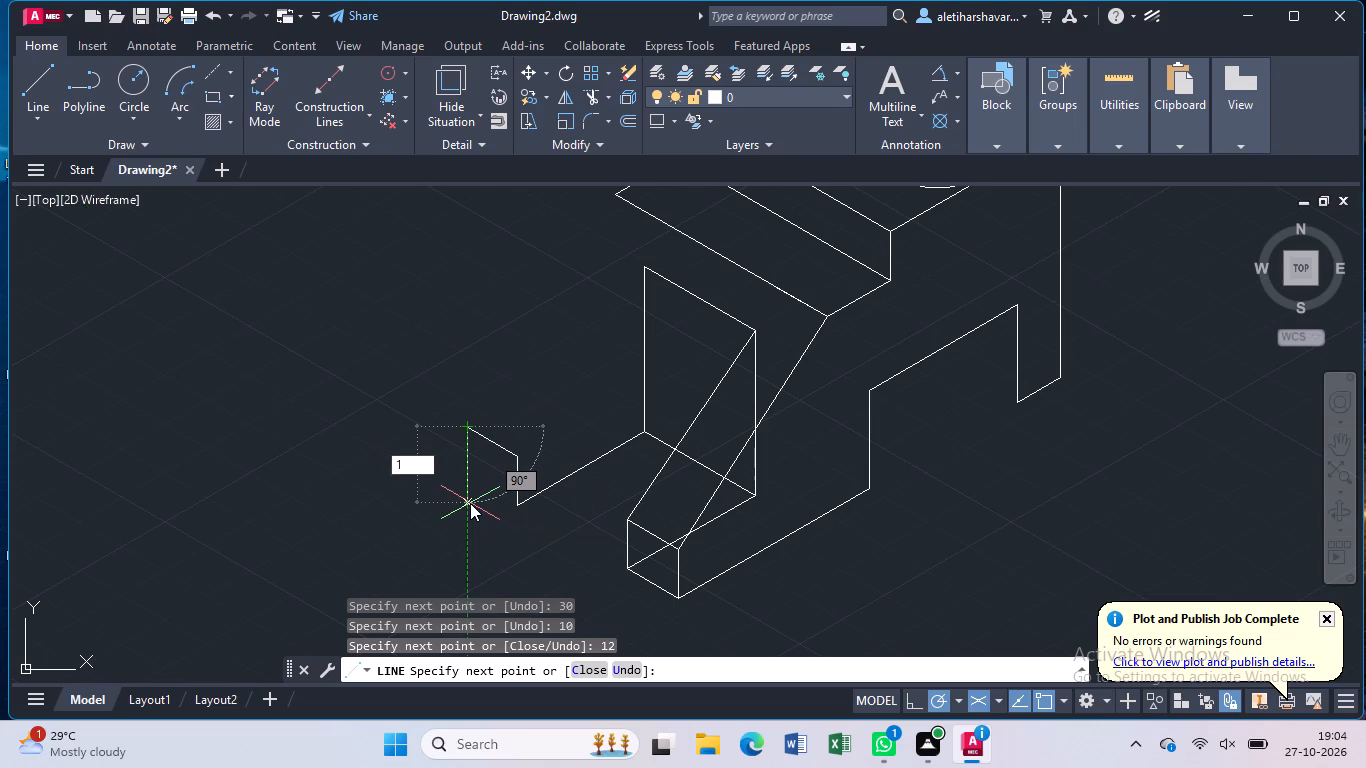
pyautogui.press('Return')
pyautogui.click(513, 501)
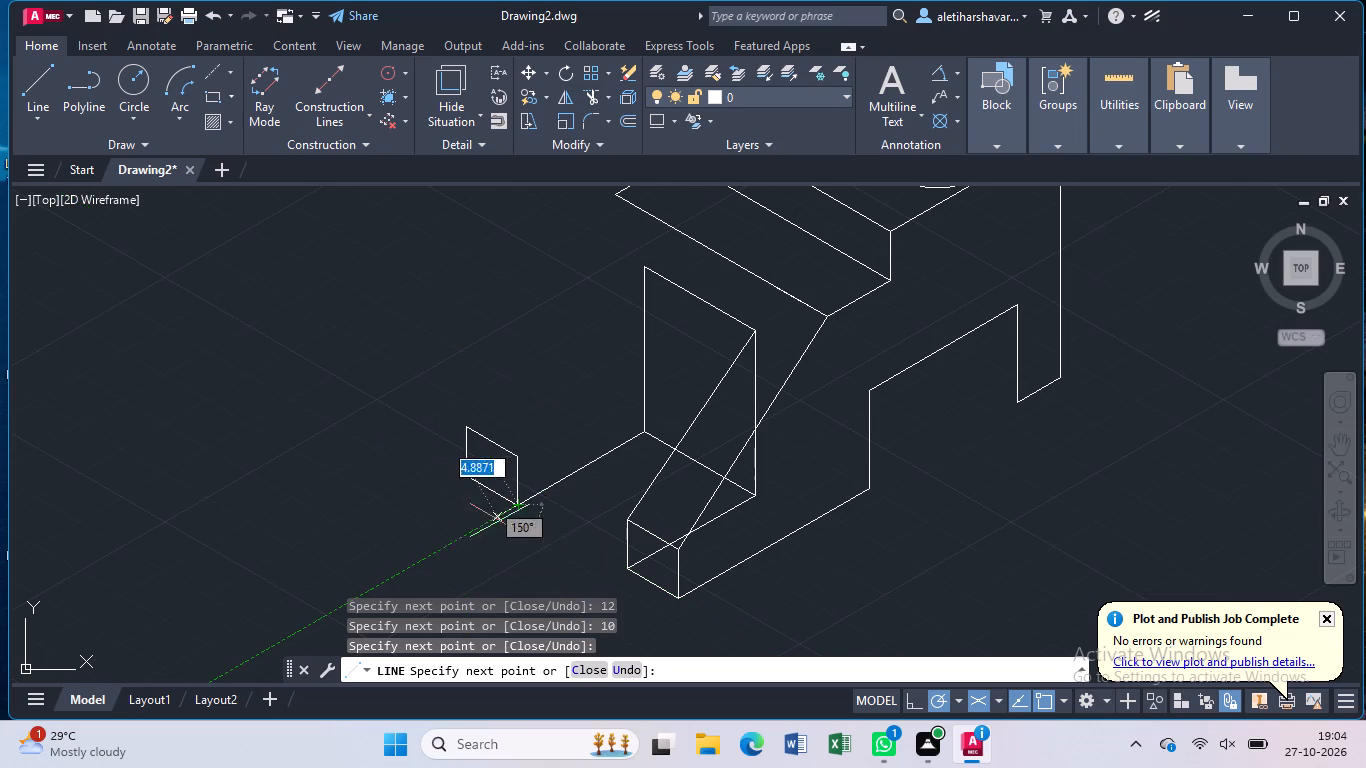
pyautogui.press('Escape')
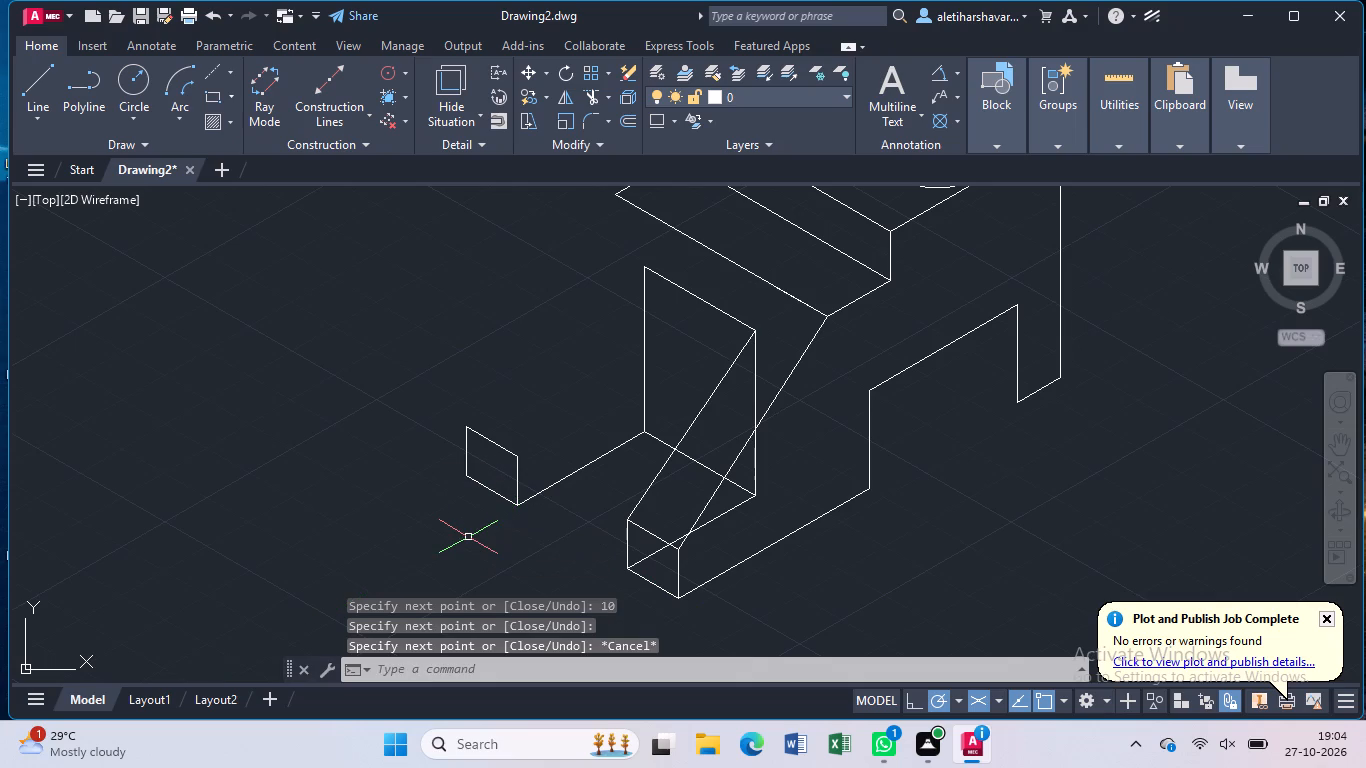
# Draw the second leg's two sloping edges, from its end face's upper corners to the inner face's upper left corner and the step's lower left corner.
pyautogui.press('l')
pyautogui.press('Return')
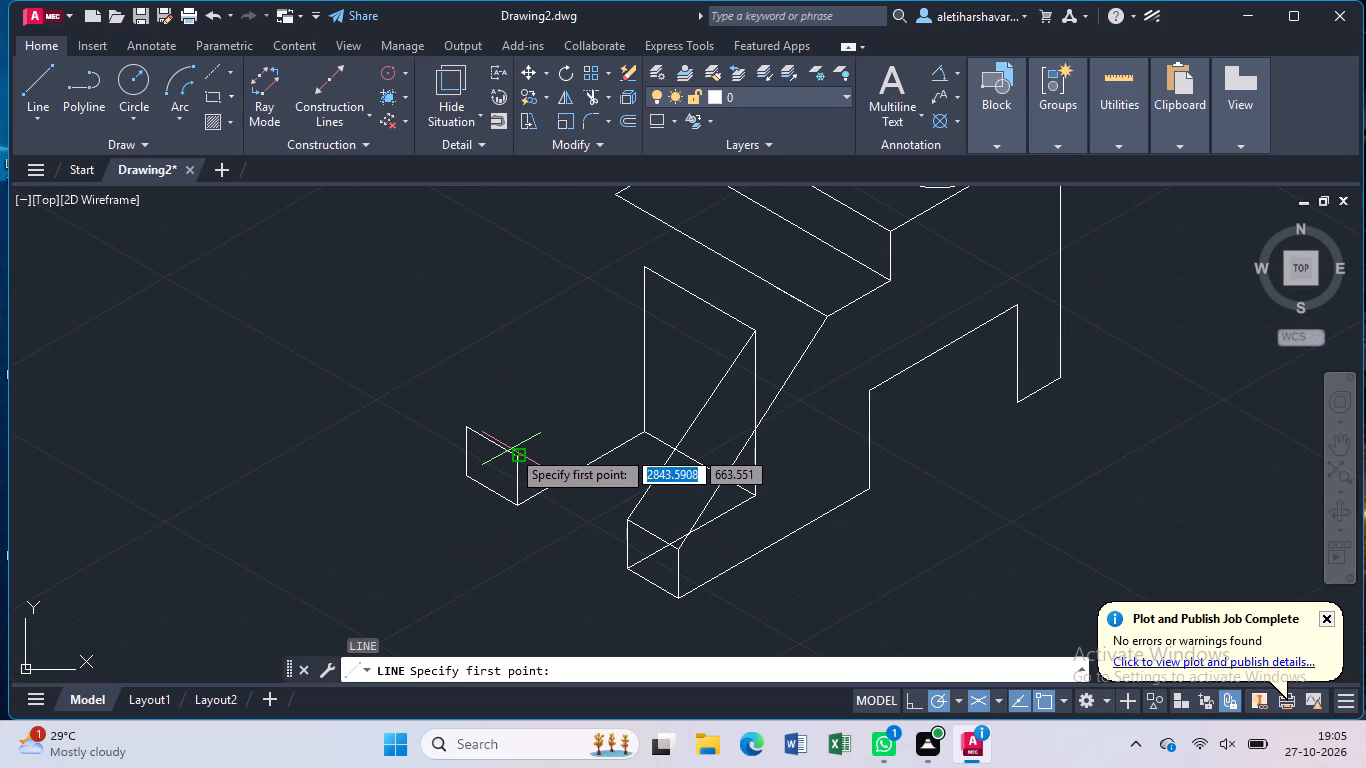
pyautogui.click(514, 456)
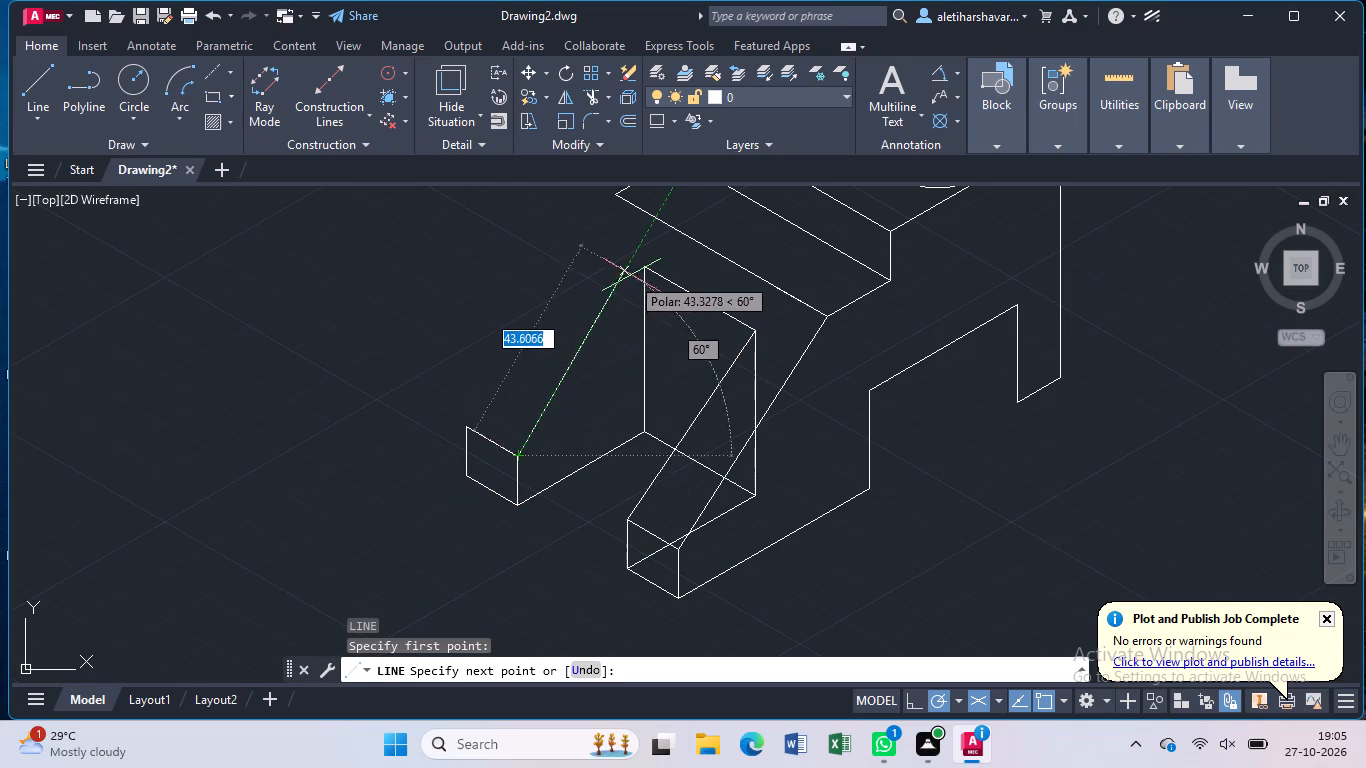
pyautogui.click(646, 270)
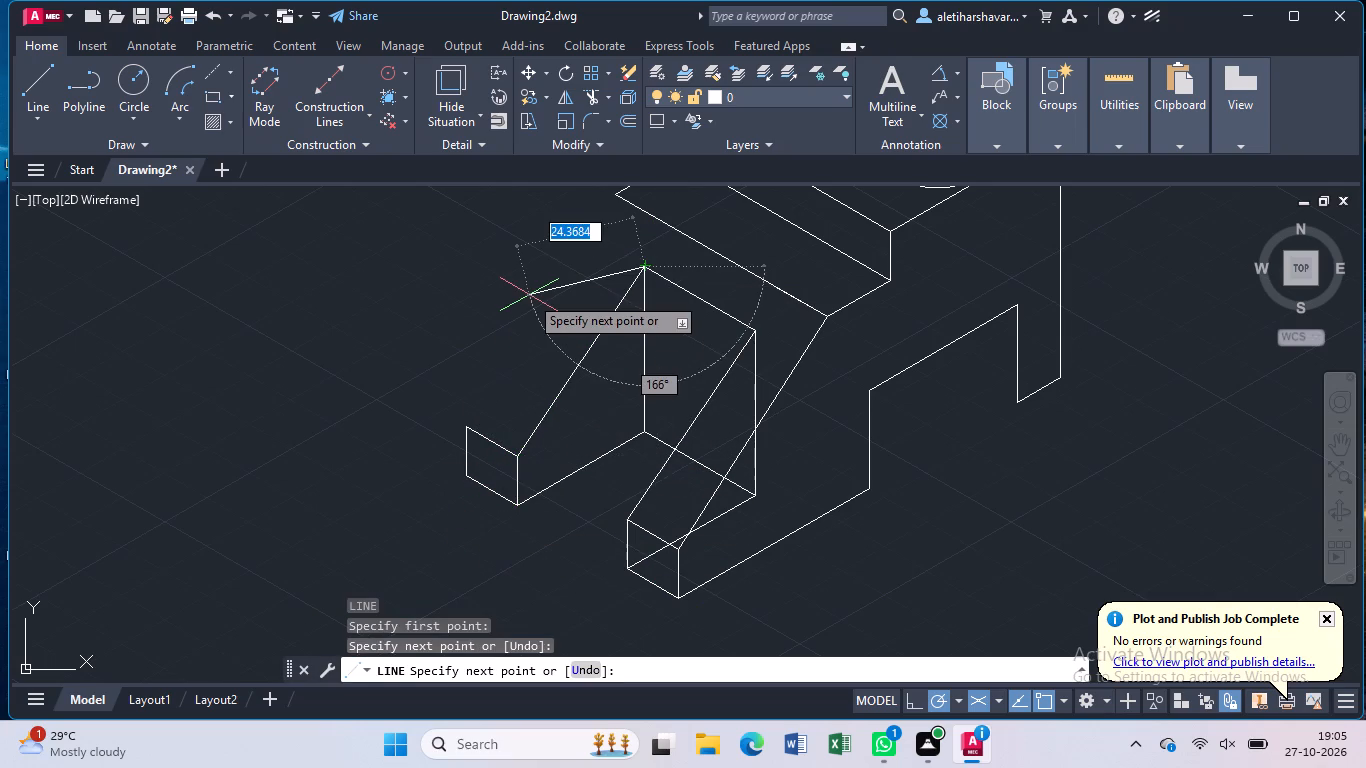
pyautogui.press('Escape')
pyautogui.moveTo(543, 314); pyautogui.dragTo(598, 388, button='middle')
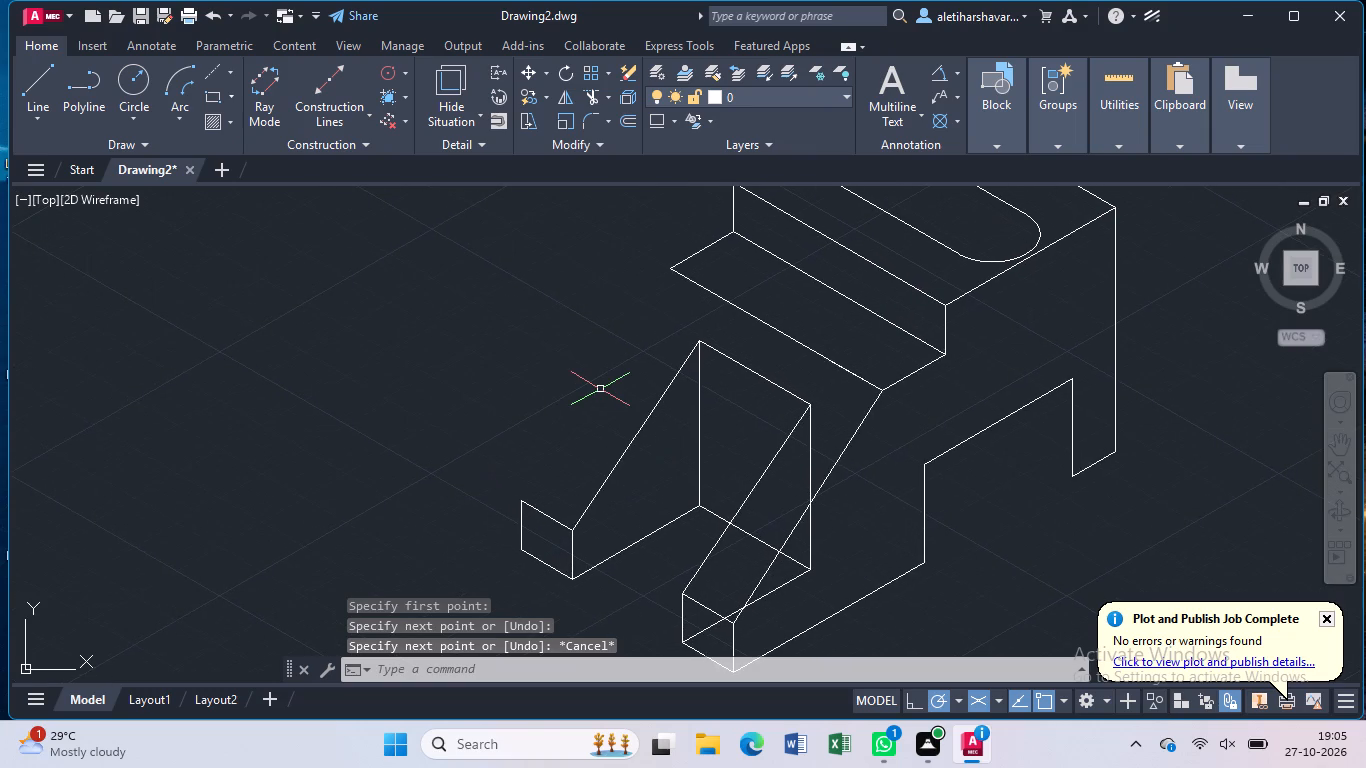
pyautogui.press('l')
pyautogui.press('Return')
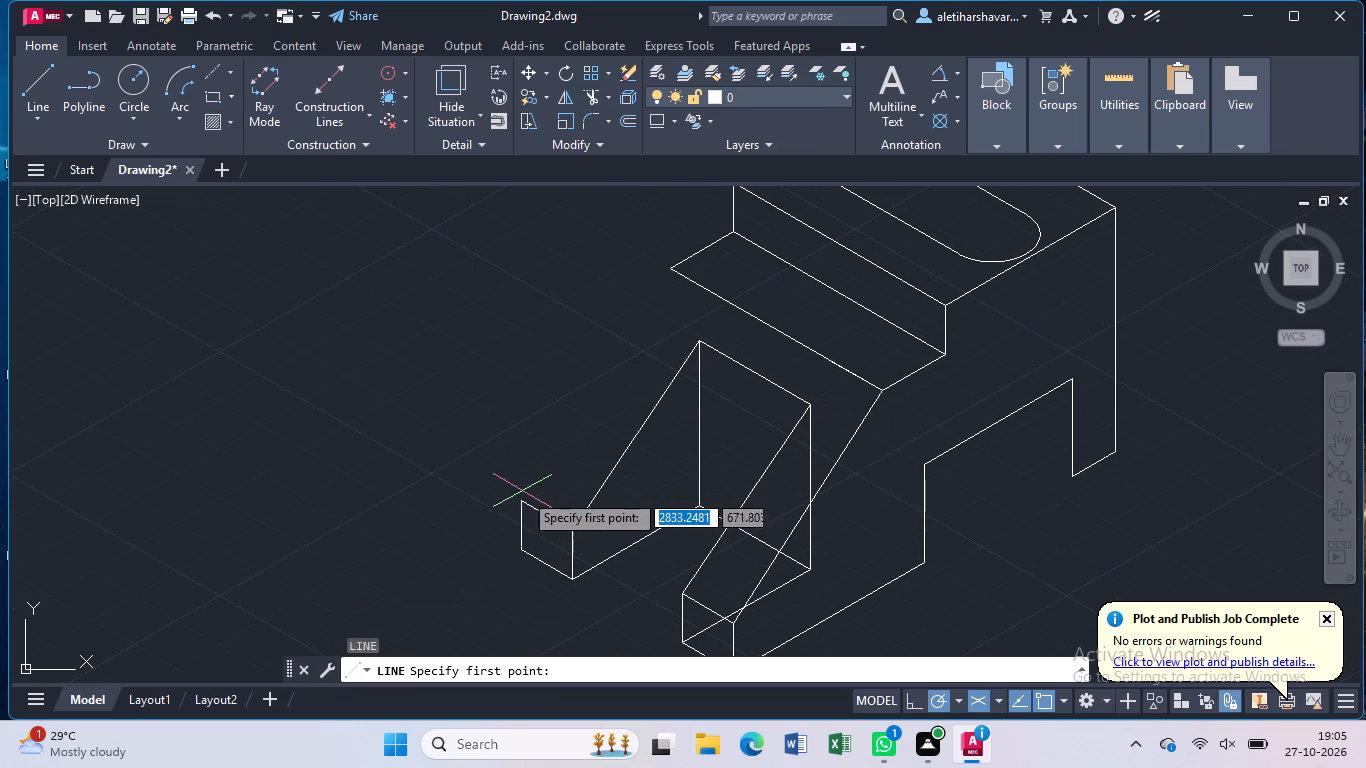
pyautogui.click(525, 499)
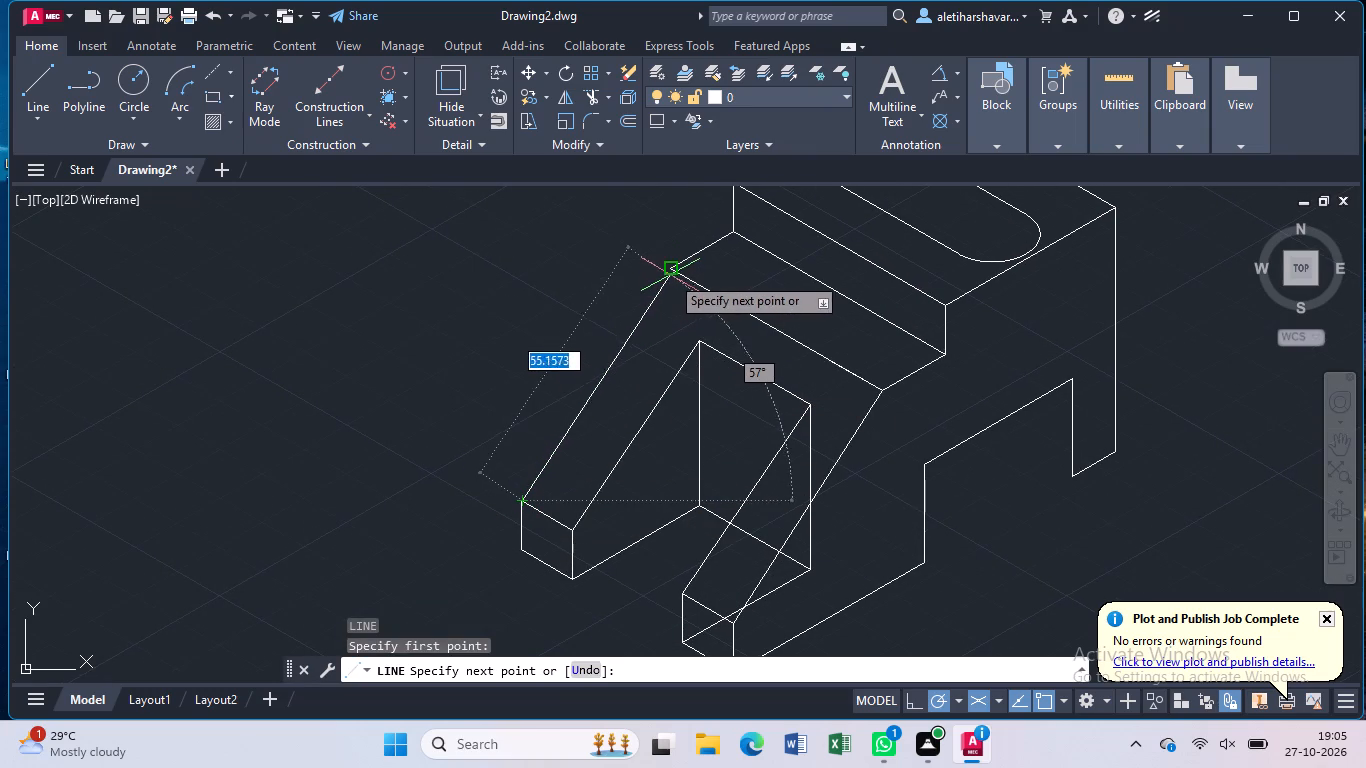
pyautogui.click(670, 271)
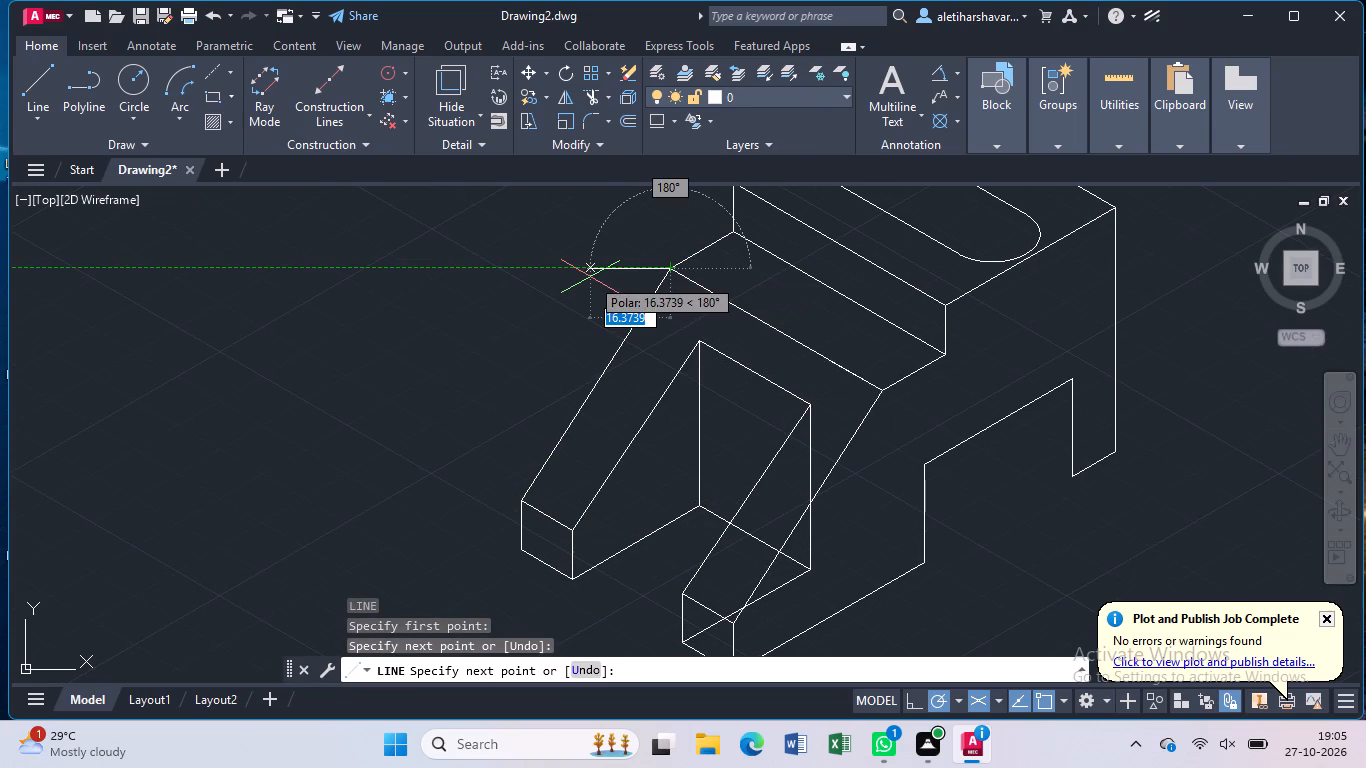
pyautogui.press('Escape')
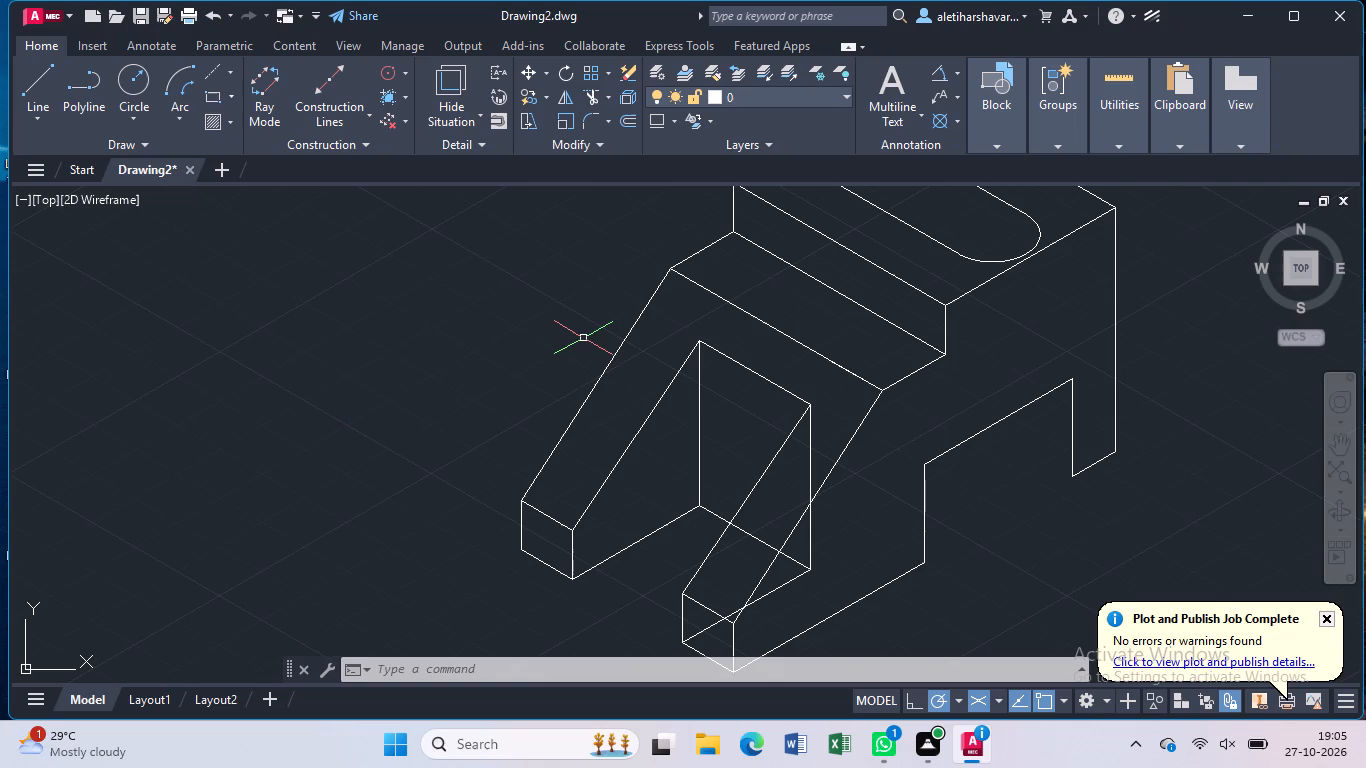
# Draw from the inner face's lower left corner 16 at 90°, followed by a line at about 330° crossing past the face's far vertical.
pyautogui.press('l')
pyautogui.press('Return')
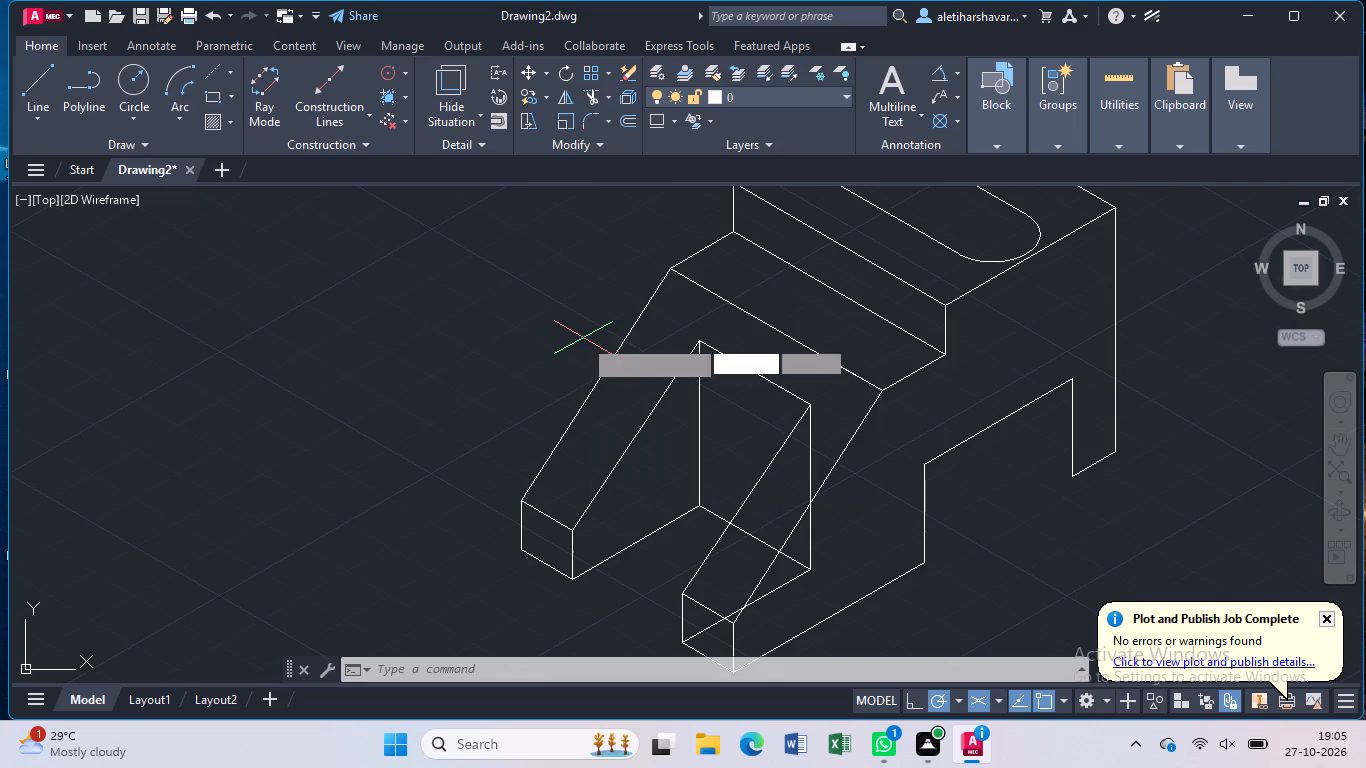
pyautogui.click(696, 507)
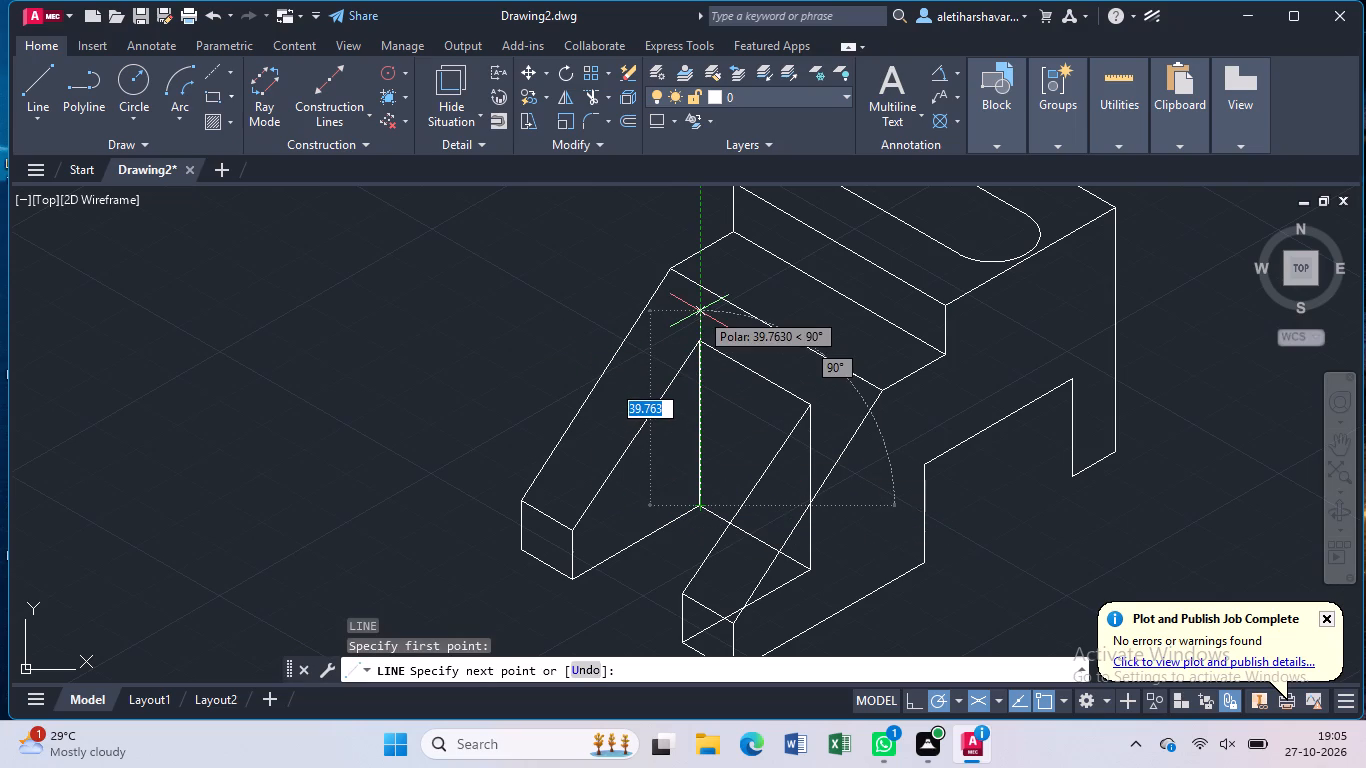
pyautogui.press('1')
pyautogui.press('6')
pyautogui.press('Return')
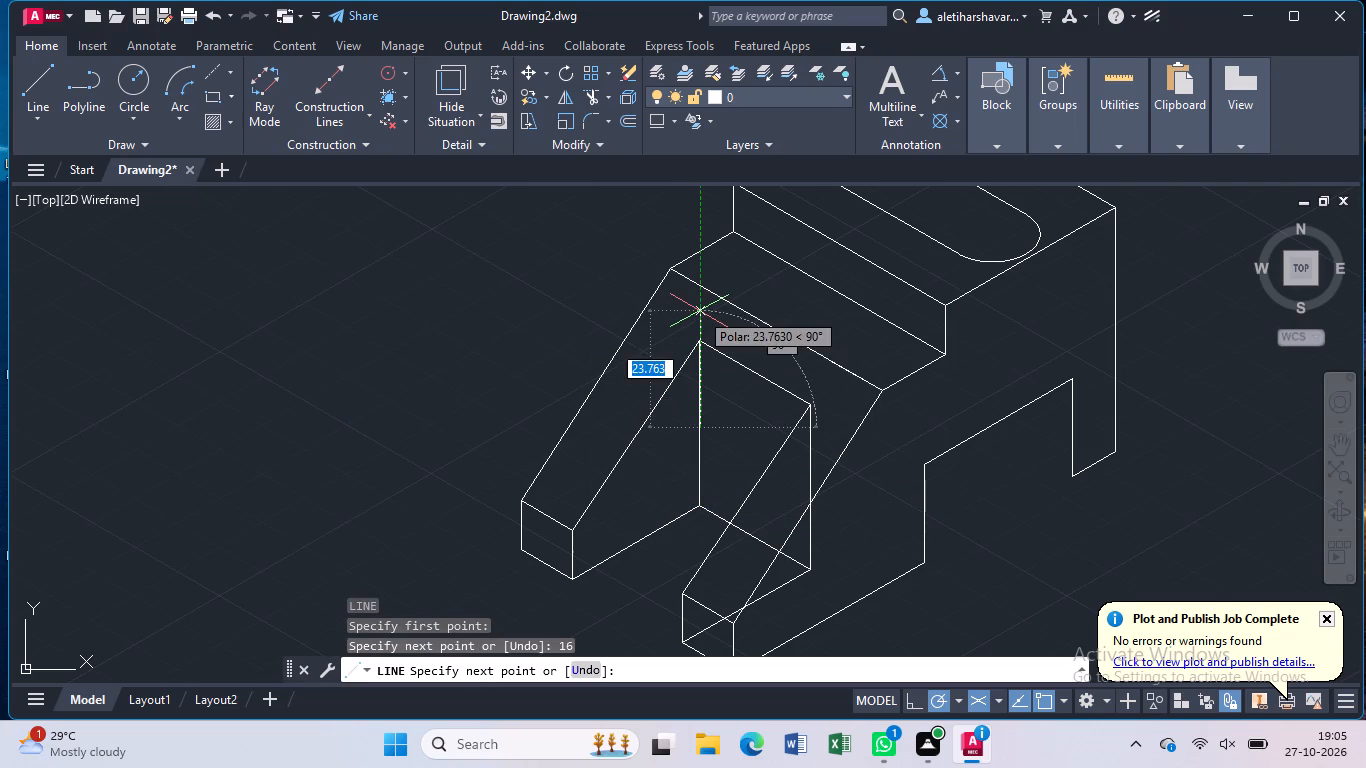
pyautogui.click(848, 514)
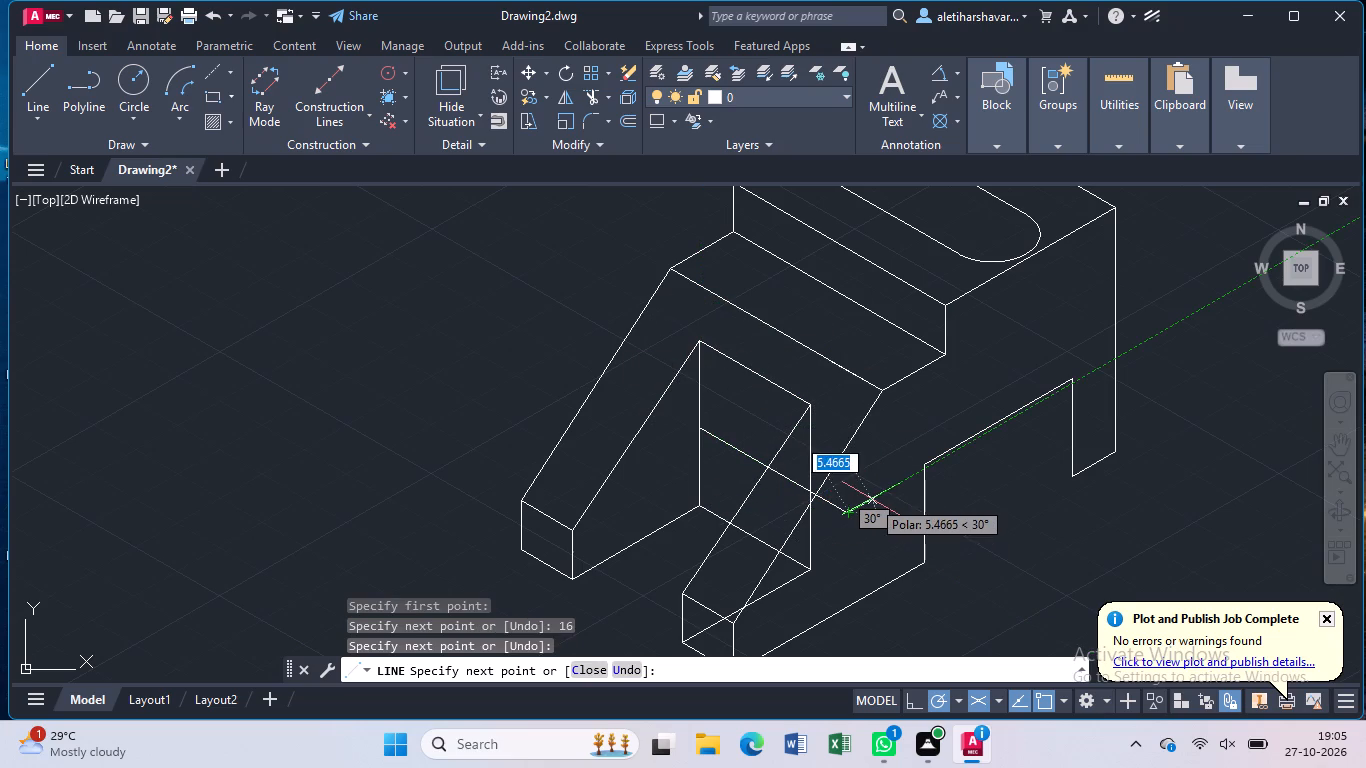
pyautogui.press('Escape')
# Trim the new crossing line back to the inner sloping edge of the front leg.
pyautogui.write('tr')
pyautogui.press('Return')
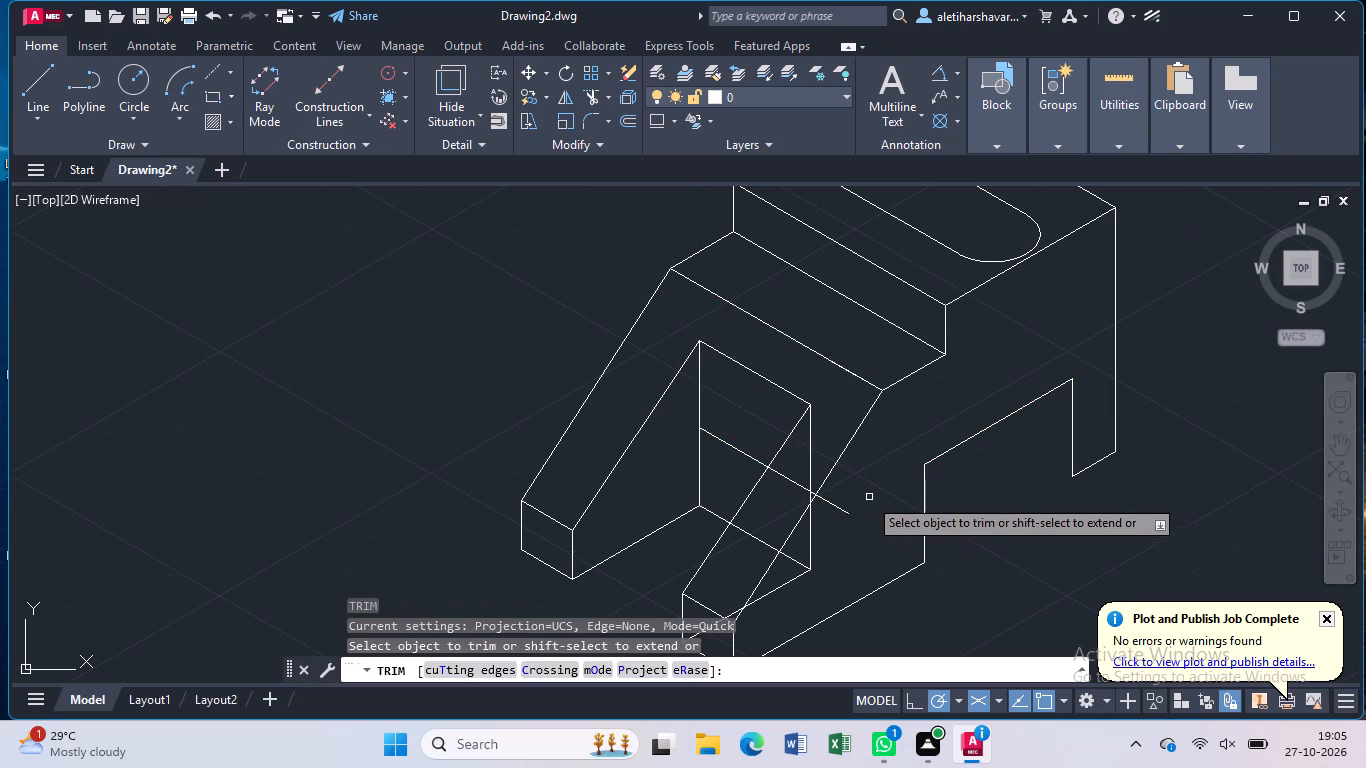
pyautogui.click(837, 506)
pyautogui.scroll(3, 835, 506)
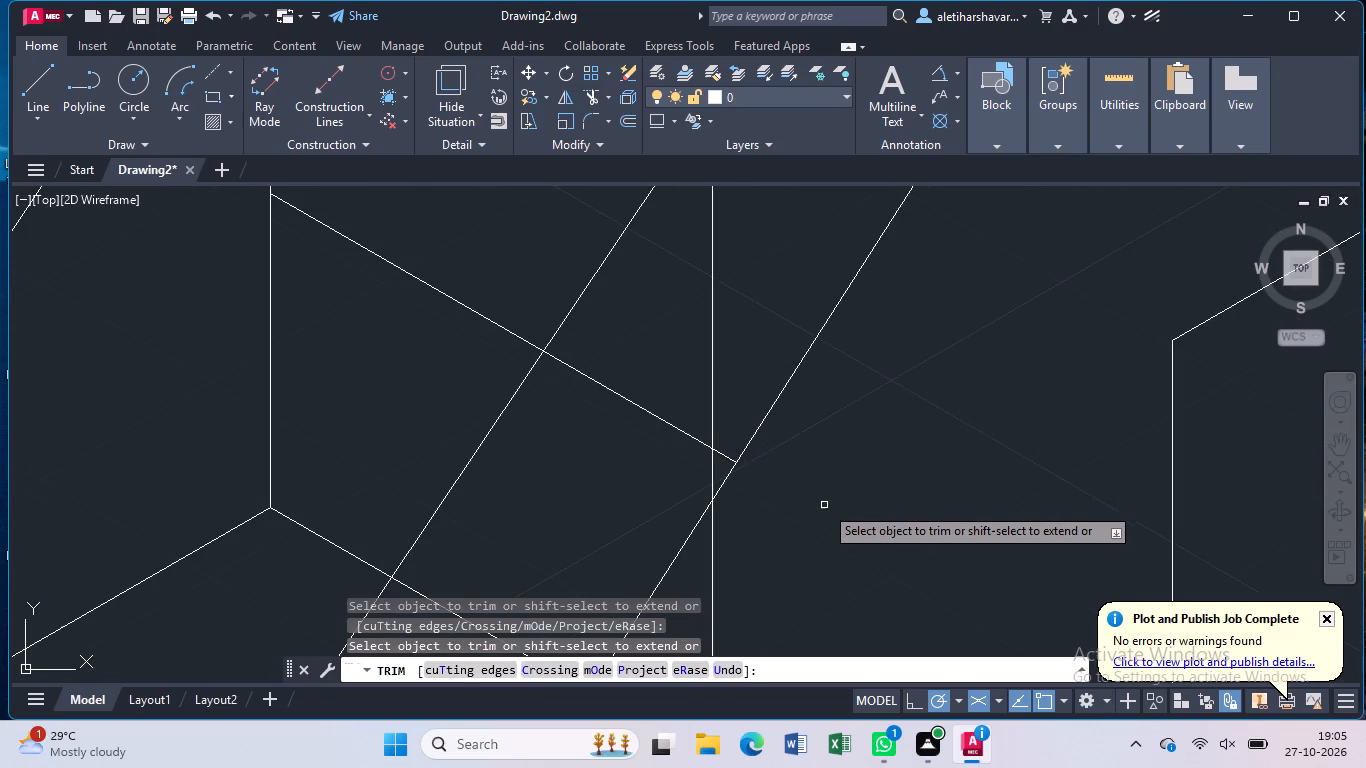
pyautogui.click(725, 458)
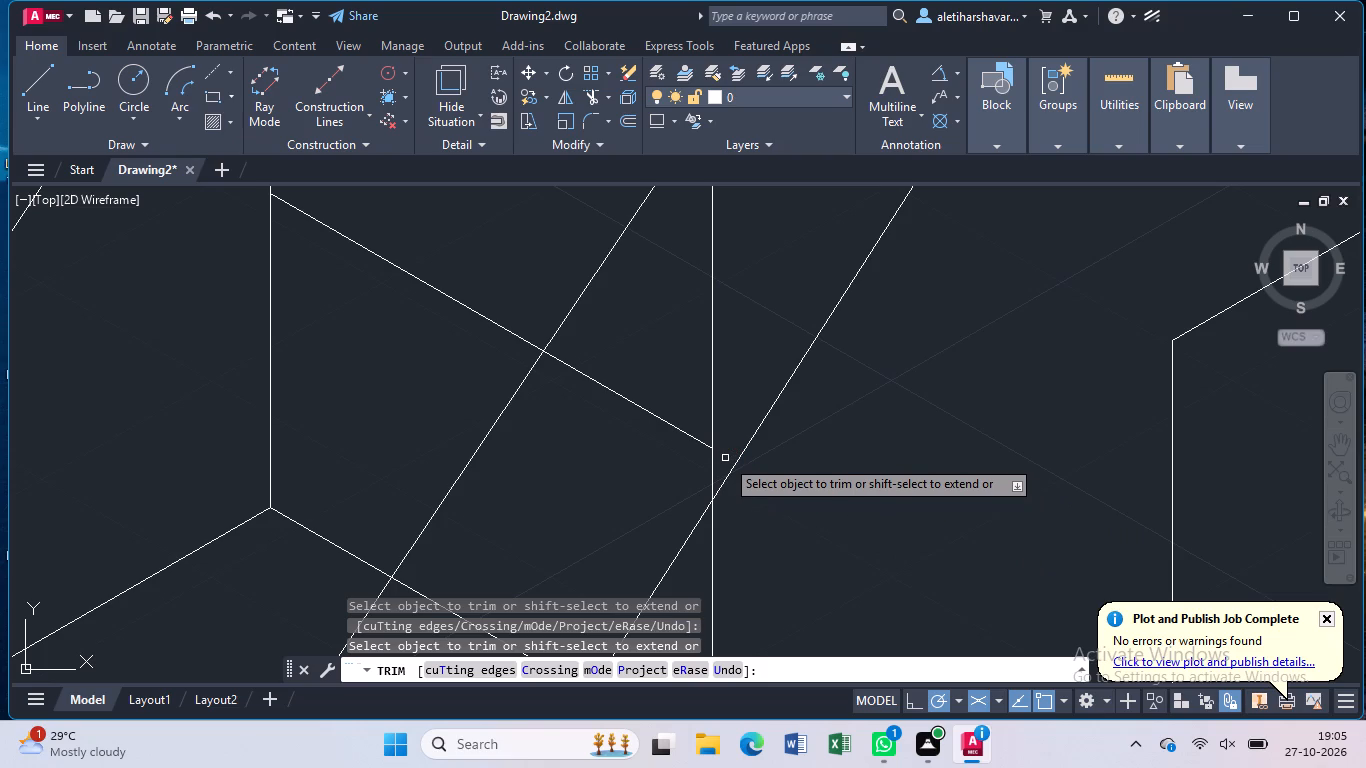
pyautogui.click(674, 428)
# Trim away the hidden parts of the inner face's far vertical, its bottom edge and the base line behind the front leg and end face.
pyautogui.scroll(-1, 674, 428)
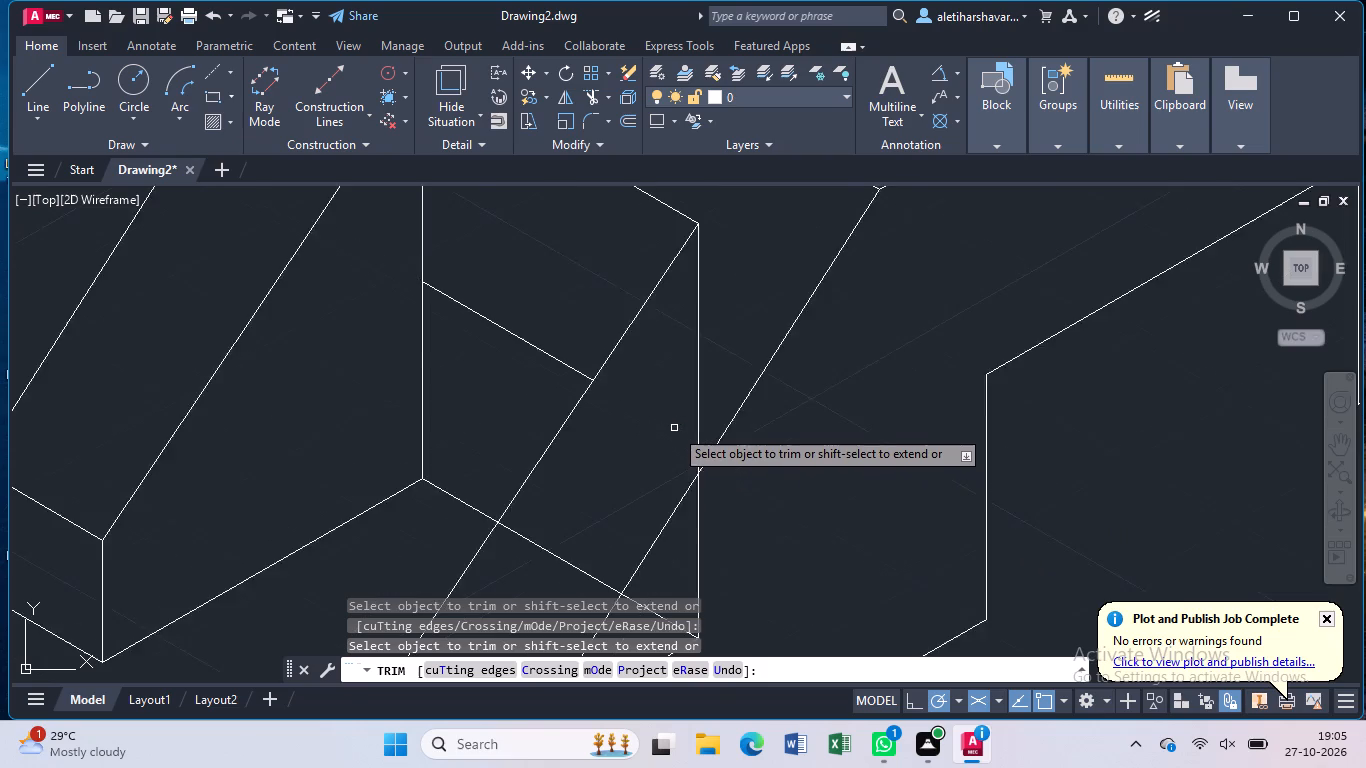
pyautogui.scroll(-1, 674, 428)
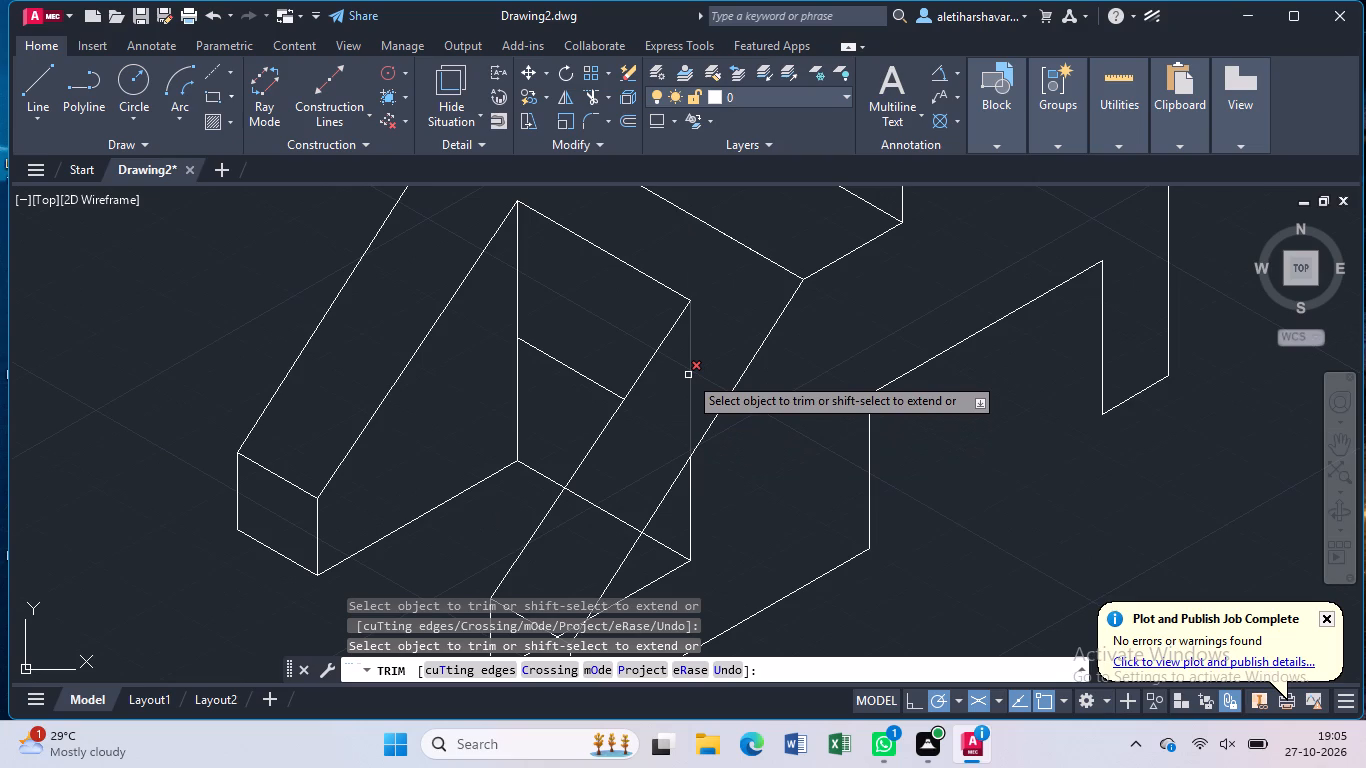
pyautogui.click(688, 375)
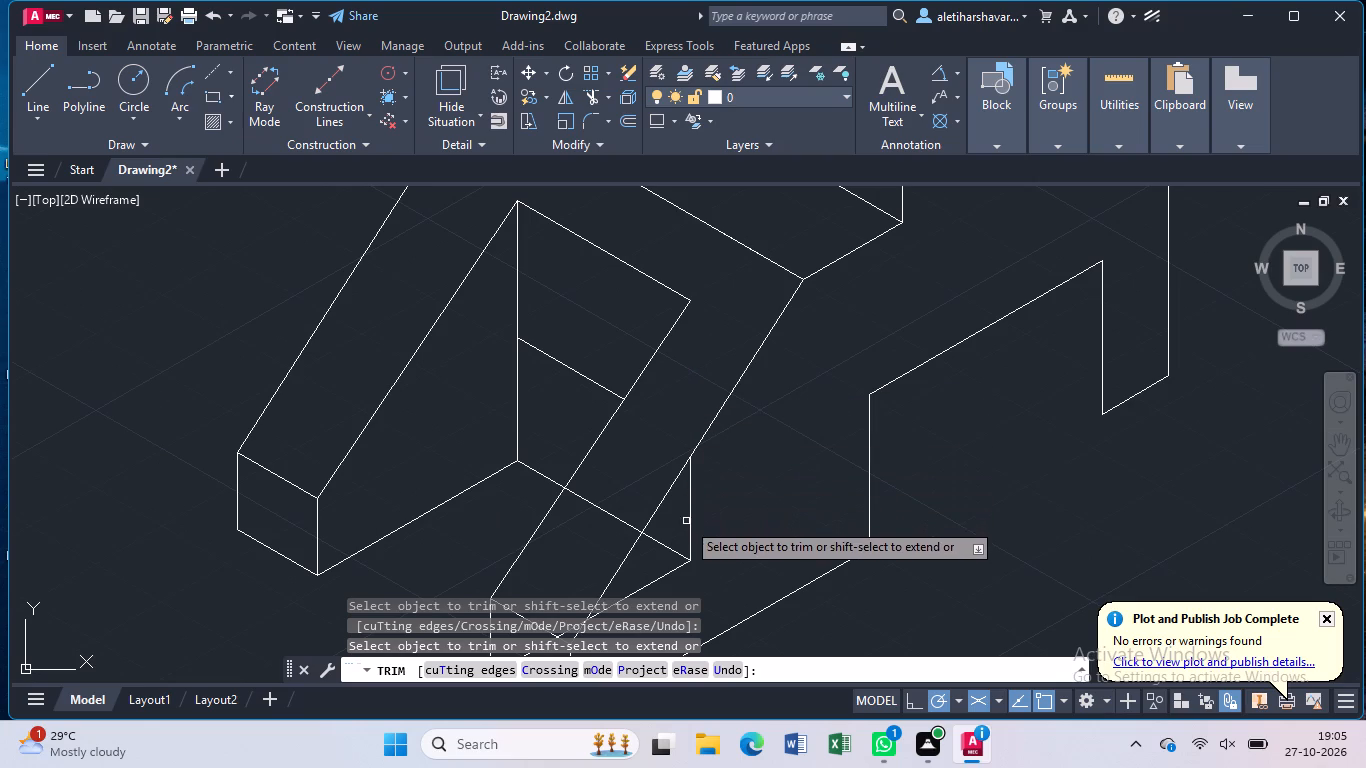
pyautogui.click(670, 550)
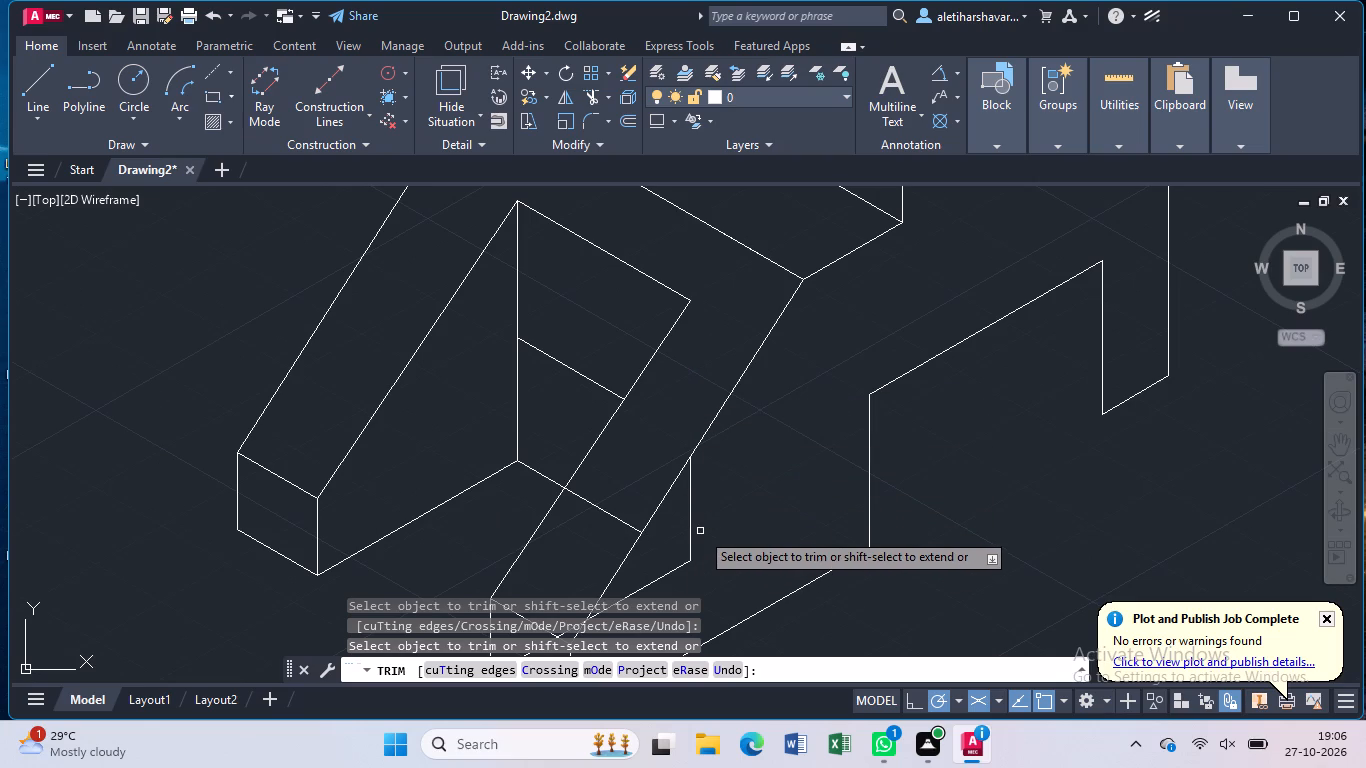
pyautogui.click(692, 538)
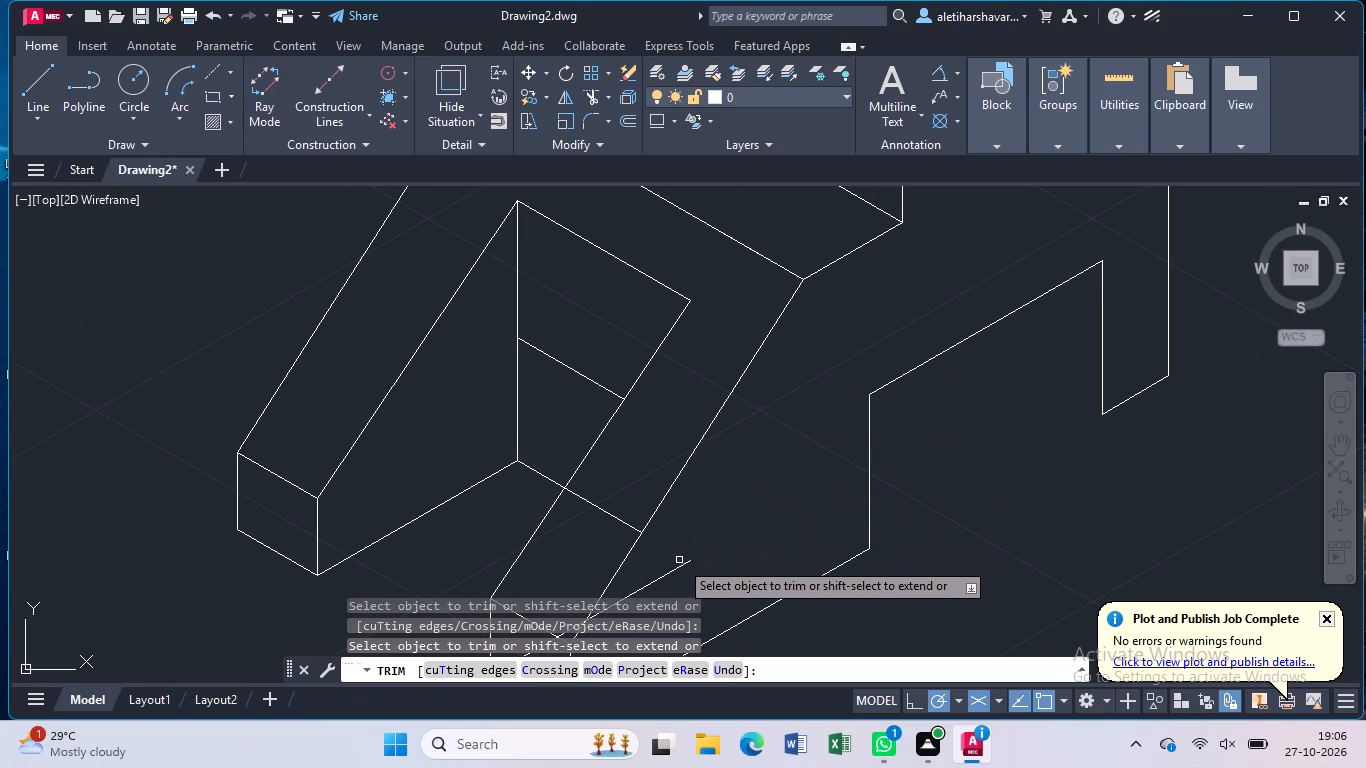
pyautogui.click(678, 567)
pyautogui.moveTo(678, 563); pyautogui.dragTo(745, 506, button='middle')
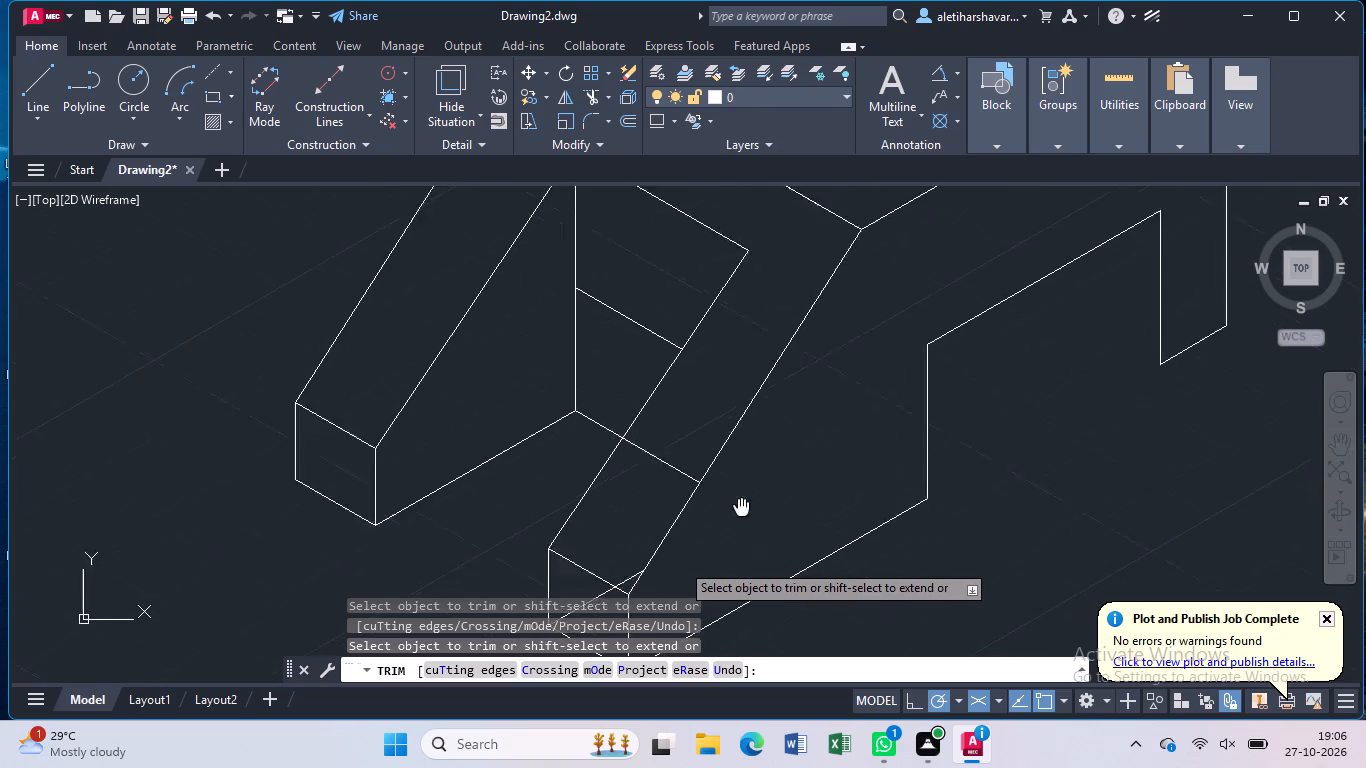
pyautogui.moveTo(745, 506); pyautogui.dragTo(819, 453, button='middle')
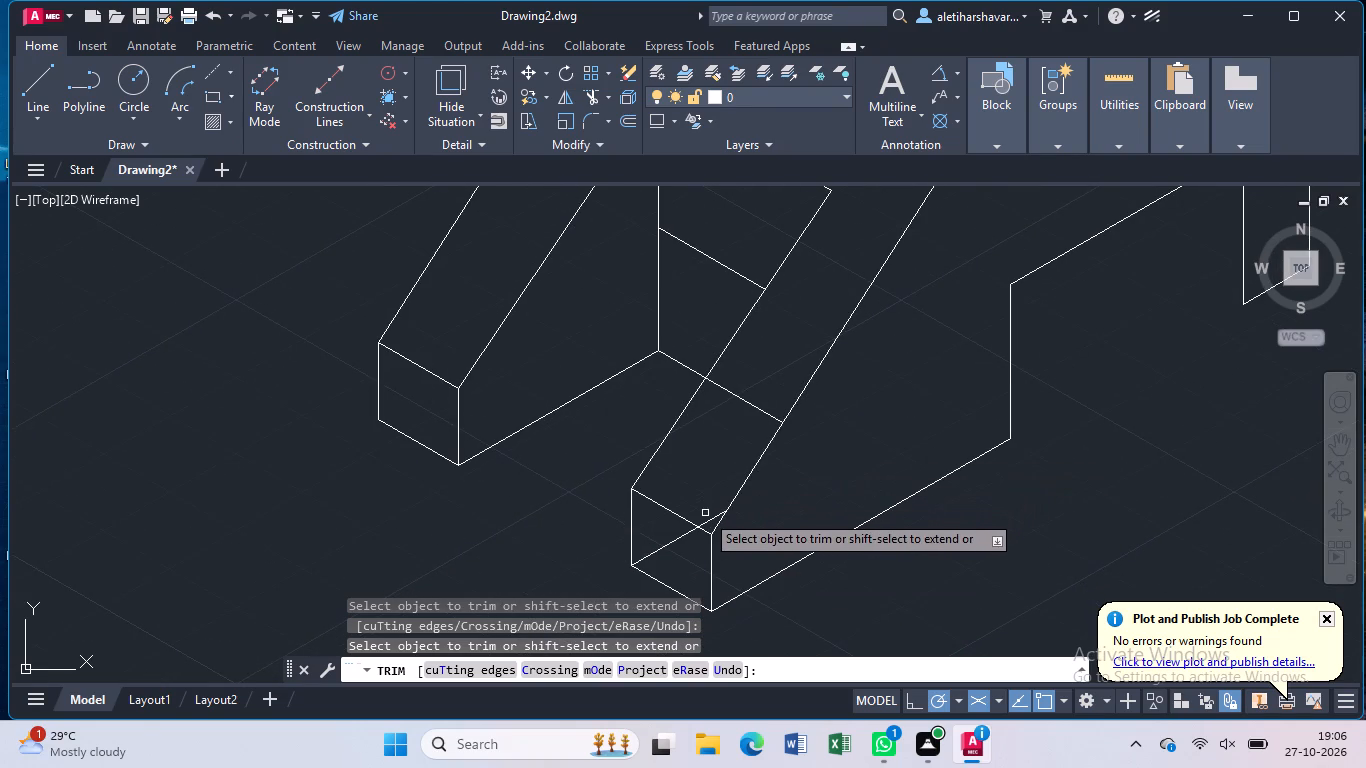
pyautogui.click(709, 520)
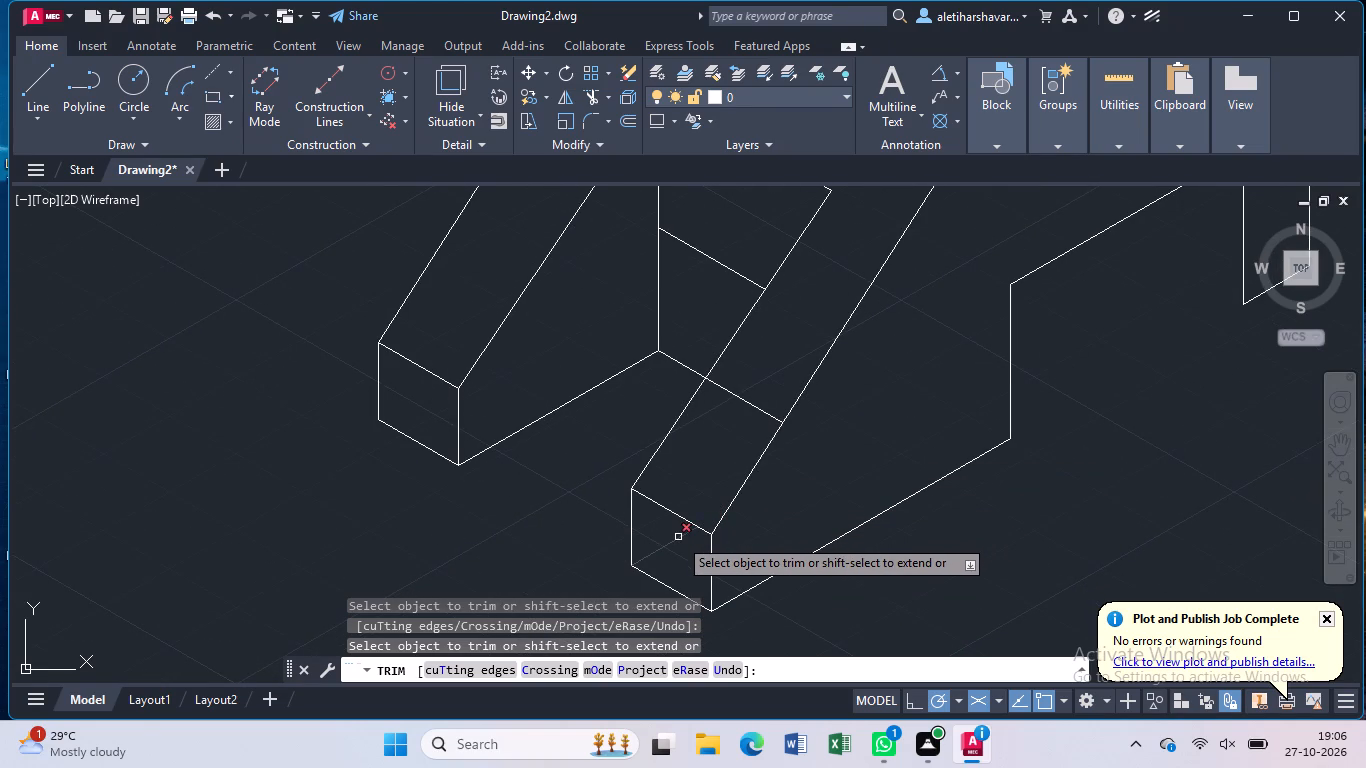
pyautogui.click(676, 538)
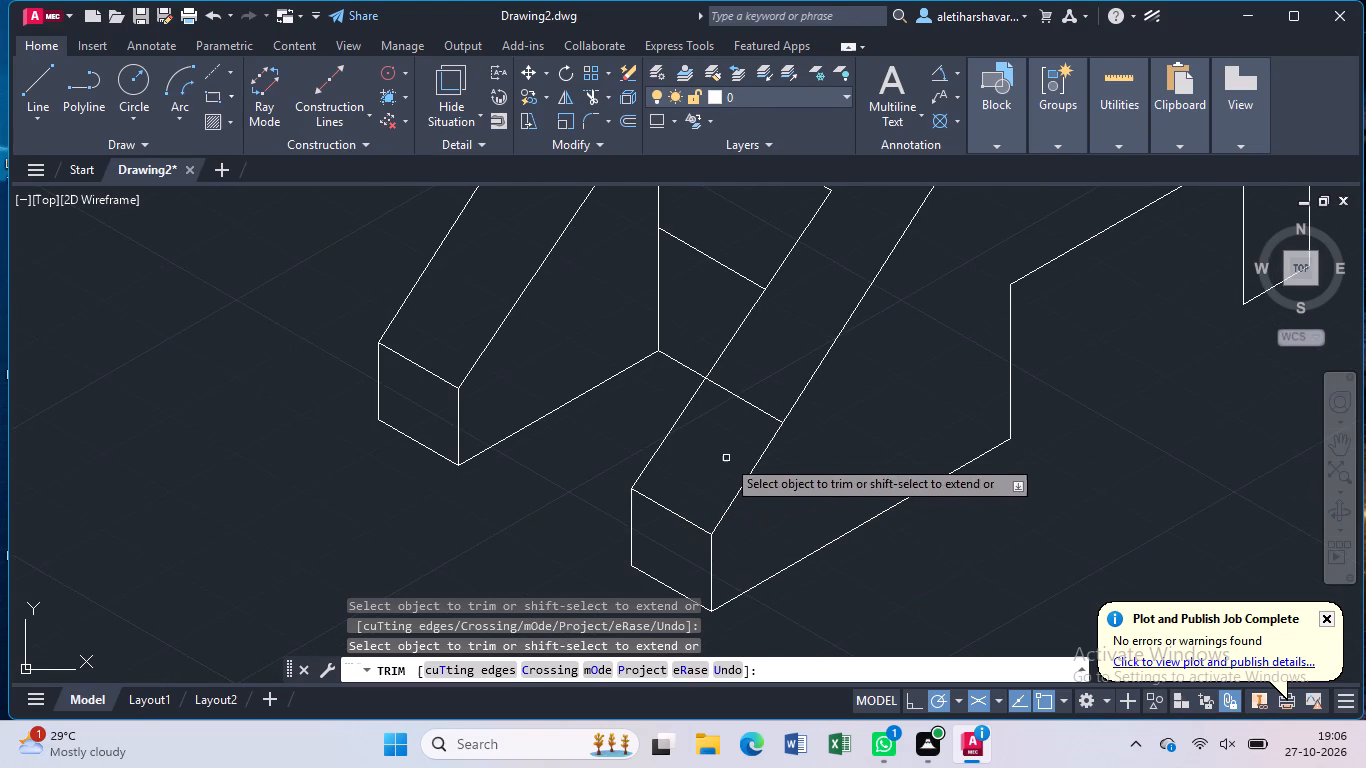
pyautogui.click(754, 408)
pyautogui.scroll(-2, 745, 407)
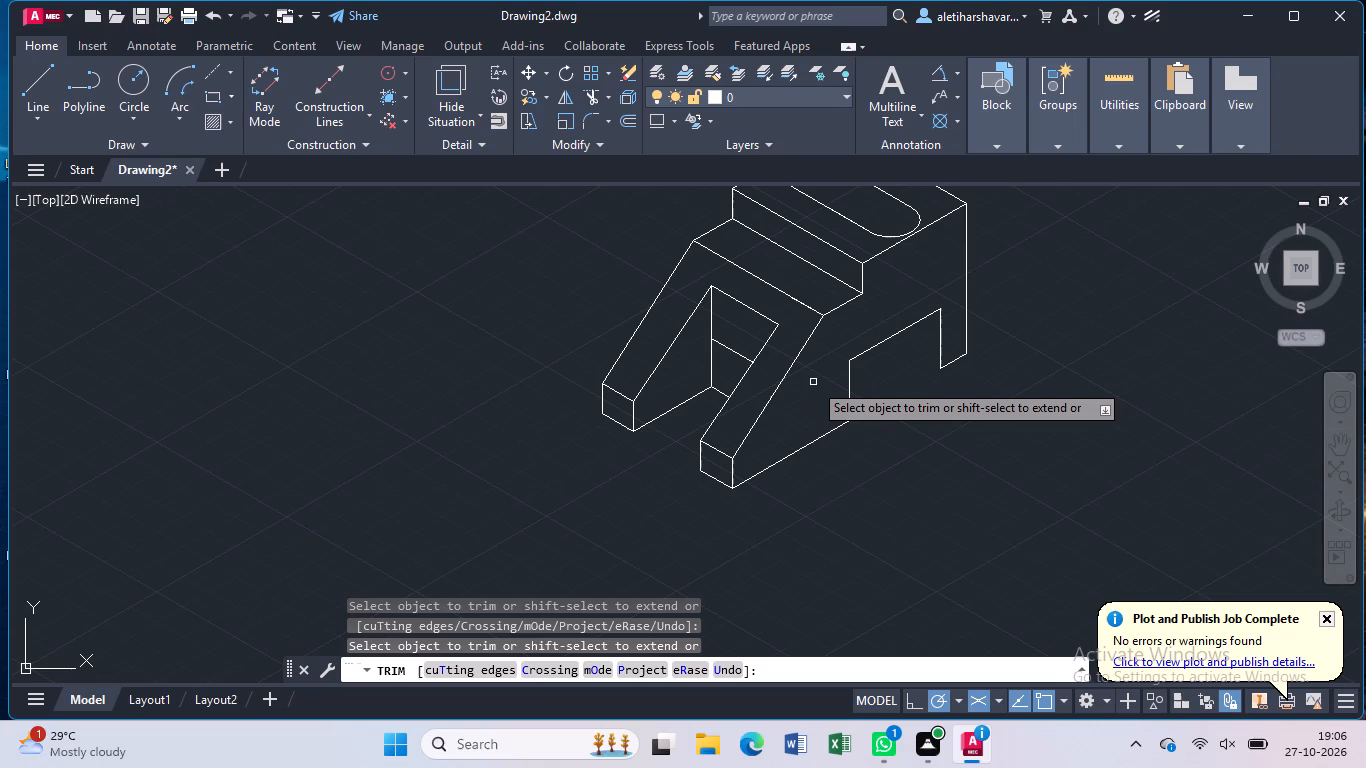
pyautogui.moveTo(815, 383); pyautogui.dragTo(804, 463, button='middle')
pyautogui.press('Escape')
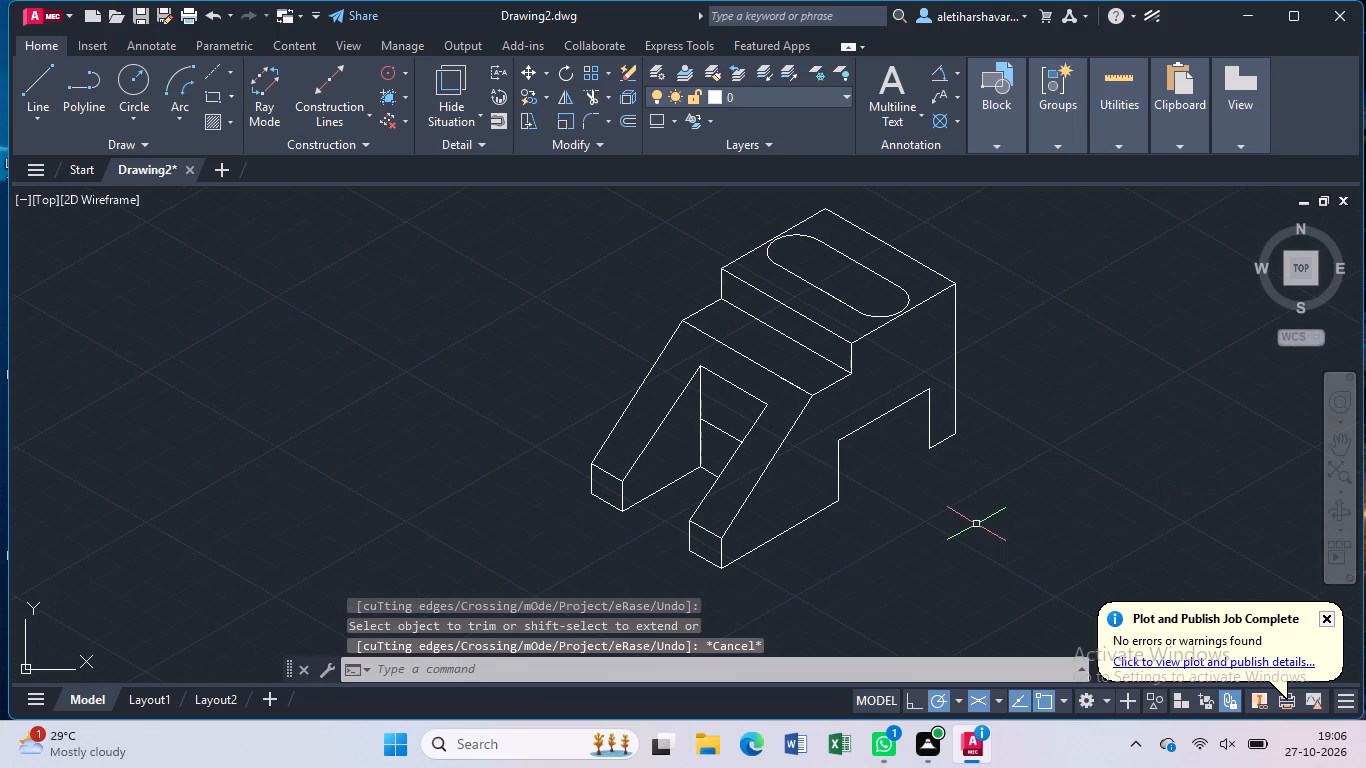
# Draw from the rear leg's inner bottom corner 12 at 150°, followed by a vertical up past the underside edge of the side cutout.
pyautogui.press('l')
pyautogui.press('Return')
pyautogui.click(933, 450)
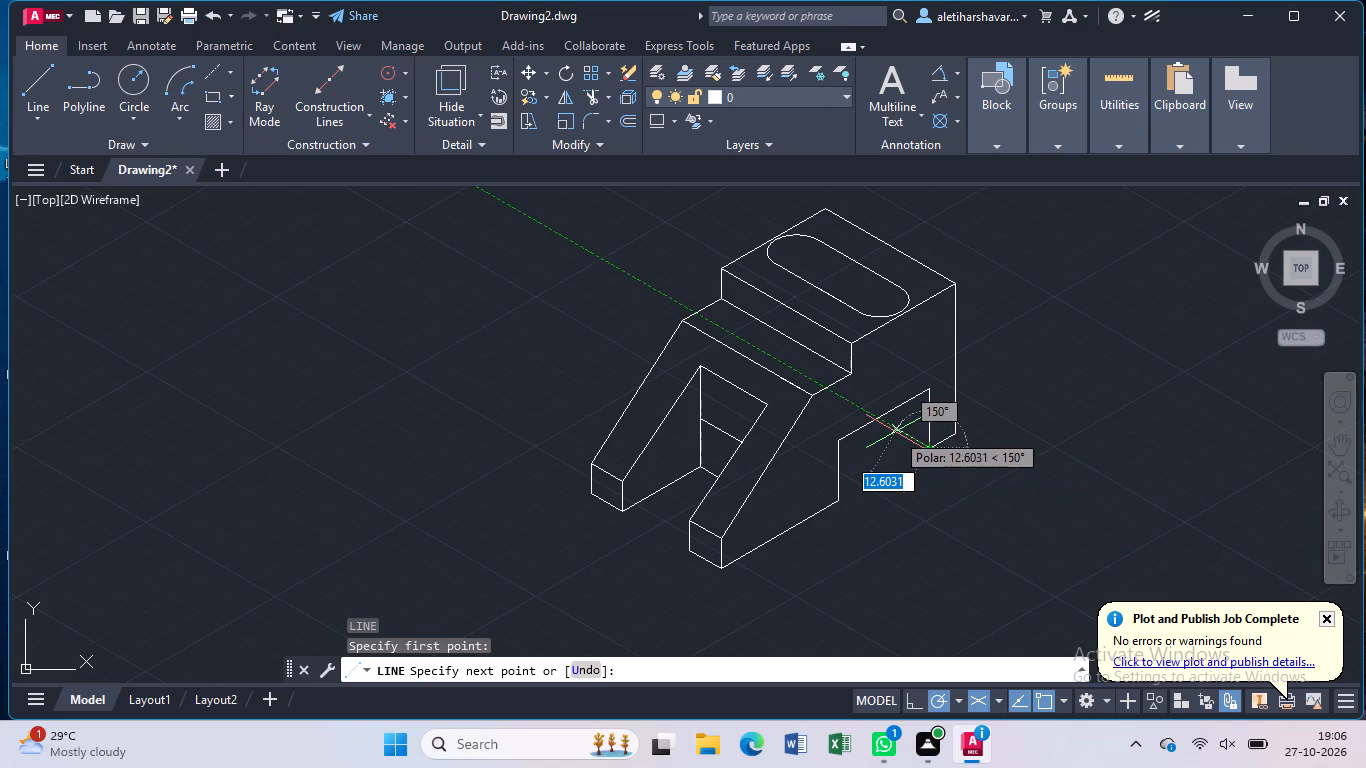
pyautogui.write('12')
pyautogui.press('Return')
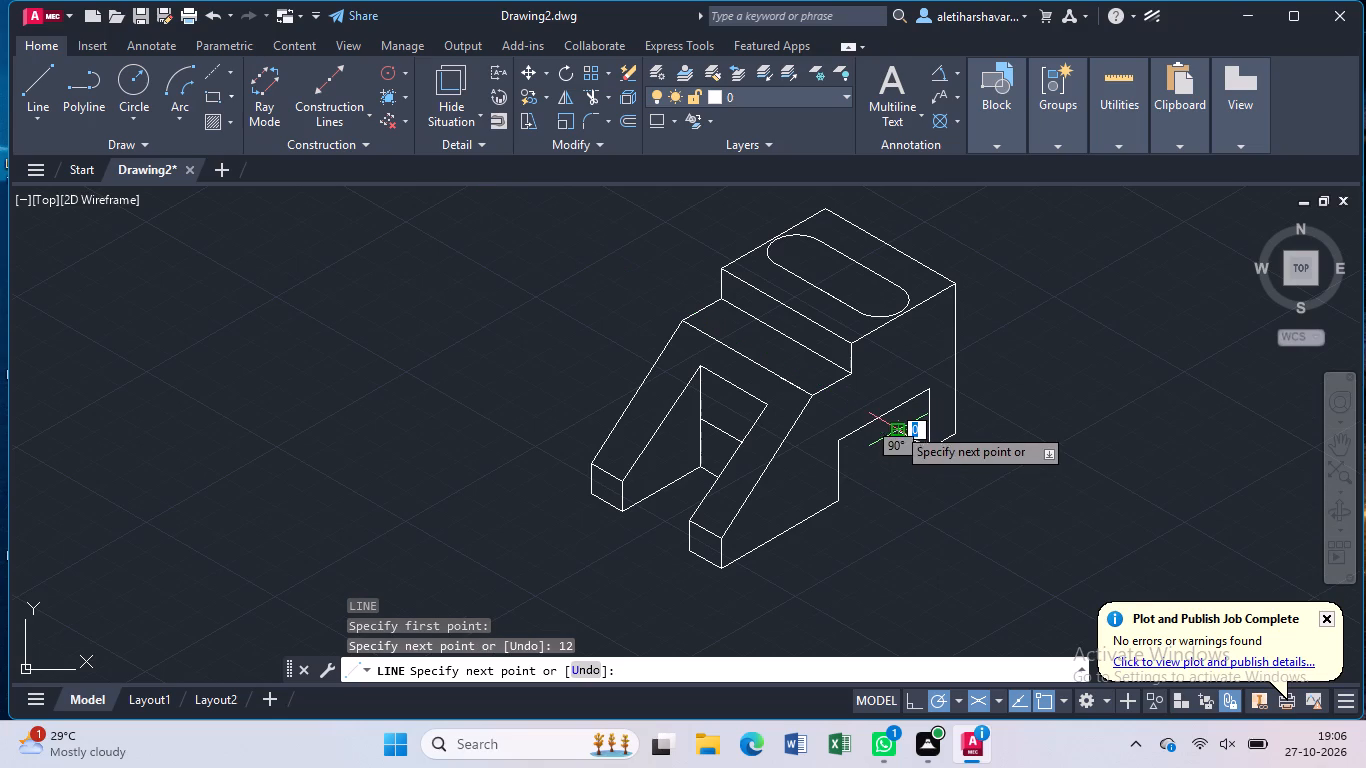
pyautogui.click(896, 385)
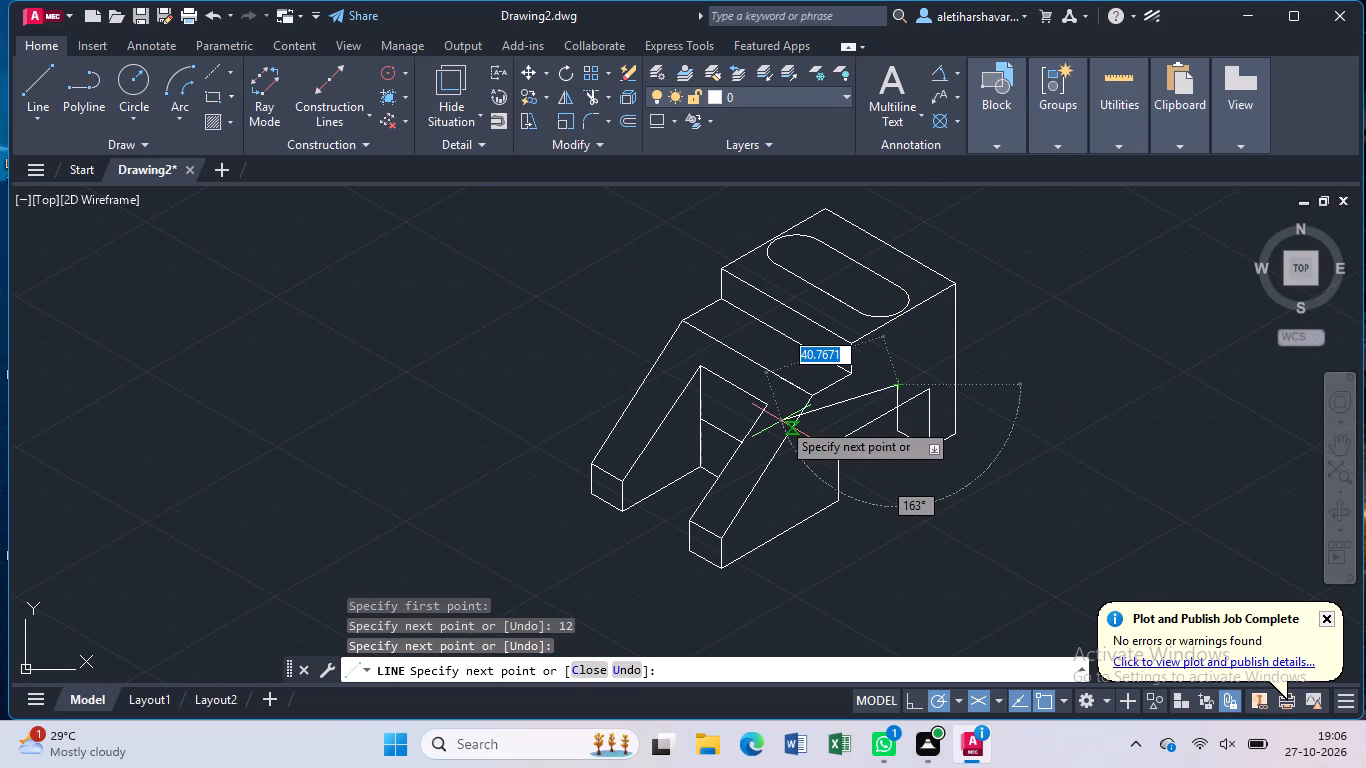
pyautogui.press('Escape')
# Trim the part of the rear leg's new vertical that extends above the cutout's underside edge.
pyautogui.write('tr')
pyautogui.press('Return')
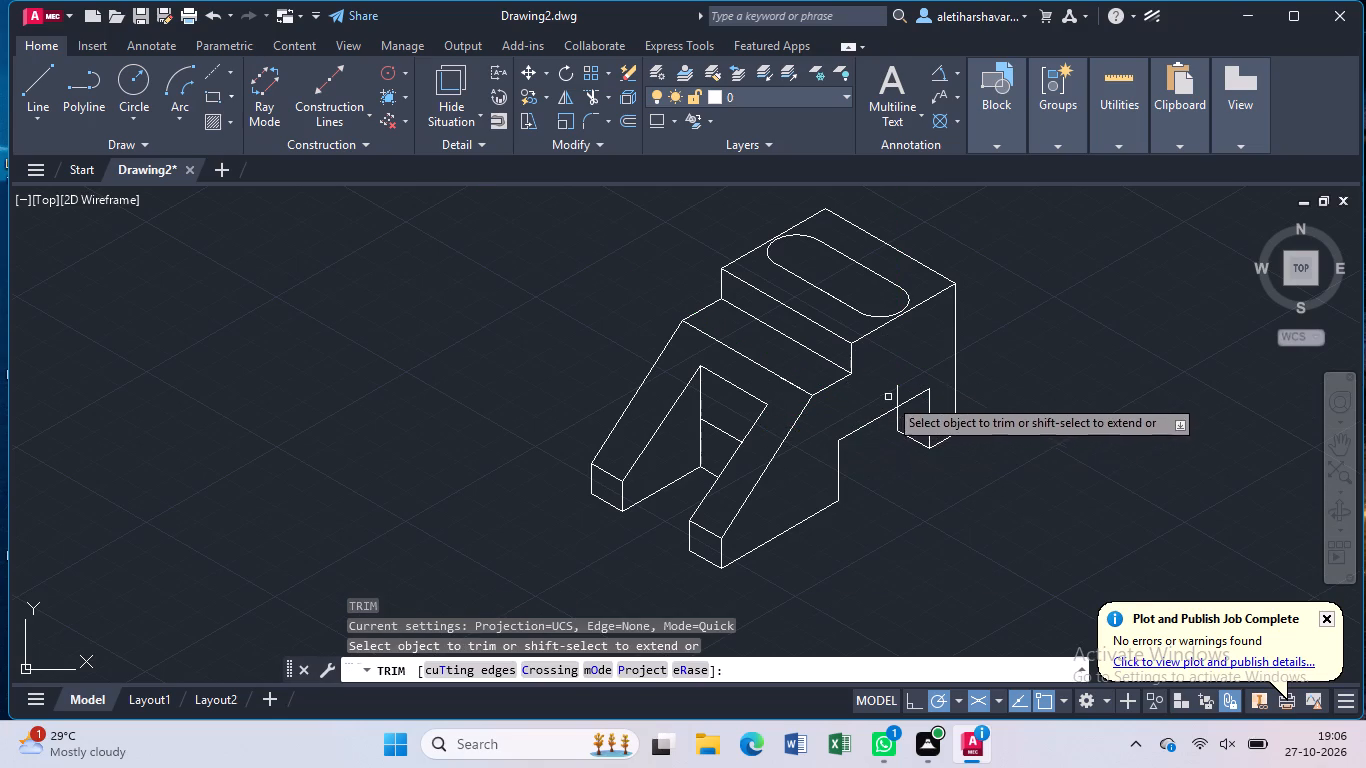
pyautogui.click(898, 395)
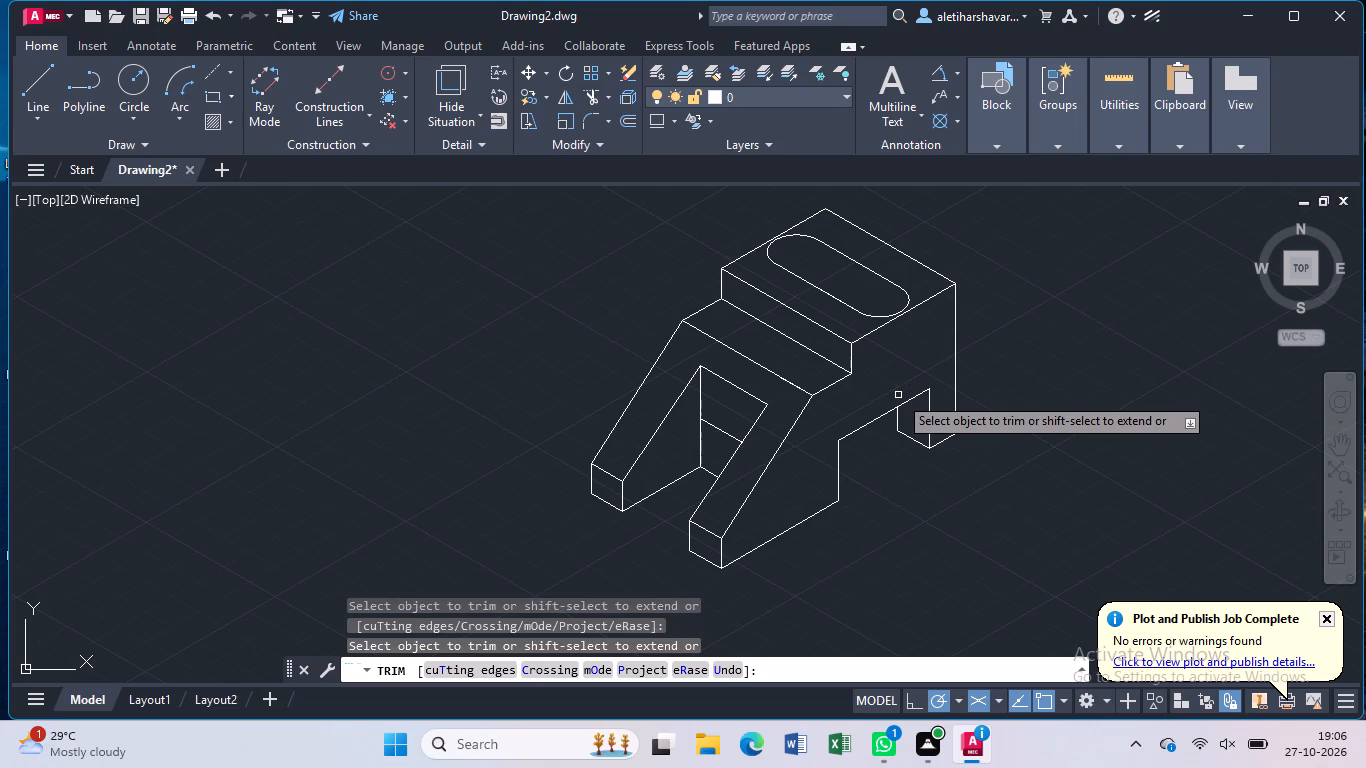
pyautogui.press('Escape')
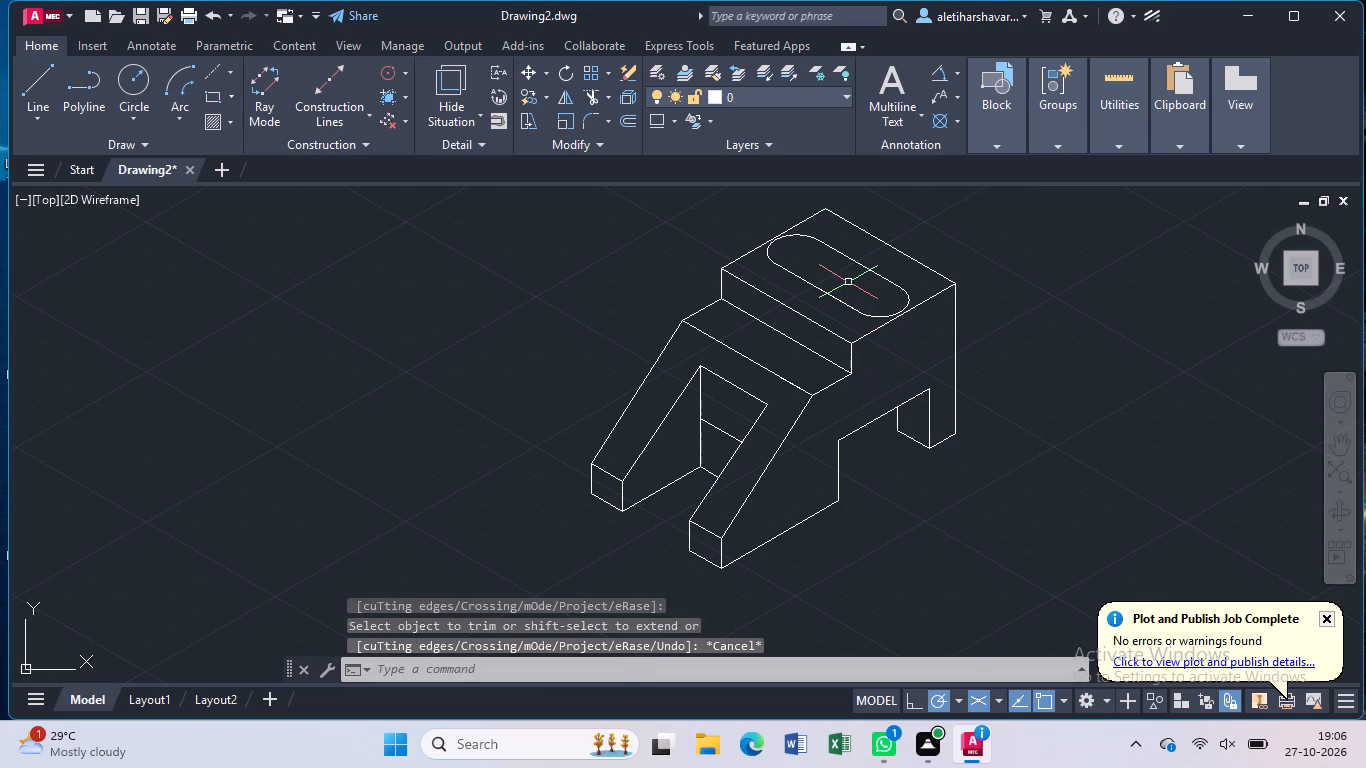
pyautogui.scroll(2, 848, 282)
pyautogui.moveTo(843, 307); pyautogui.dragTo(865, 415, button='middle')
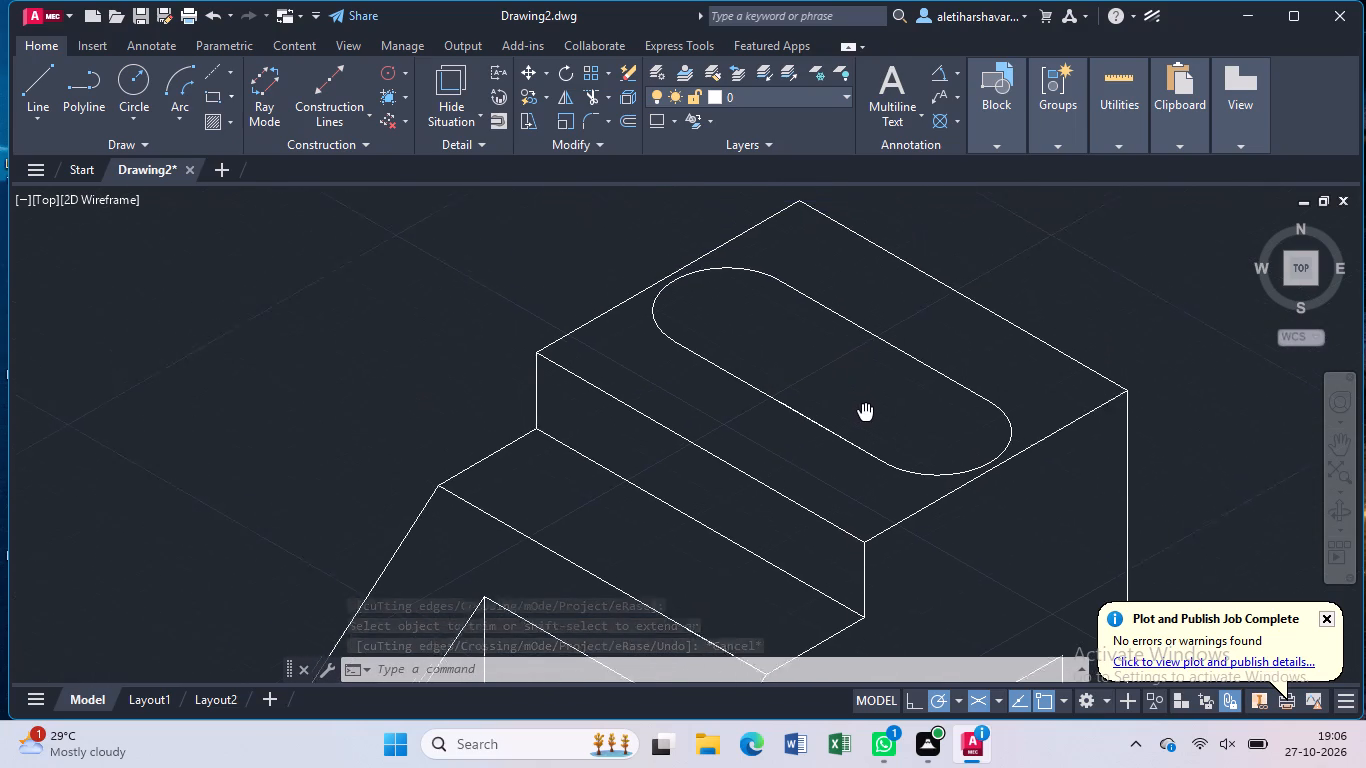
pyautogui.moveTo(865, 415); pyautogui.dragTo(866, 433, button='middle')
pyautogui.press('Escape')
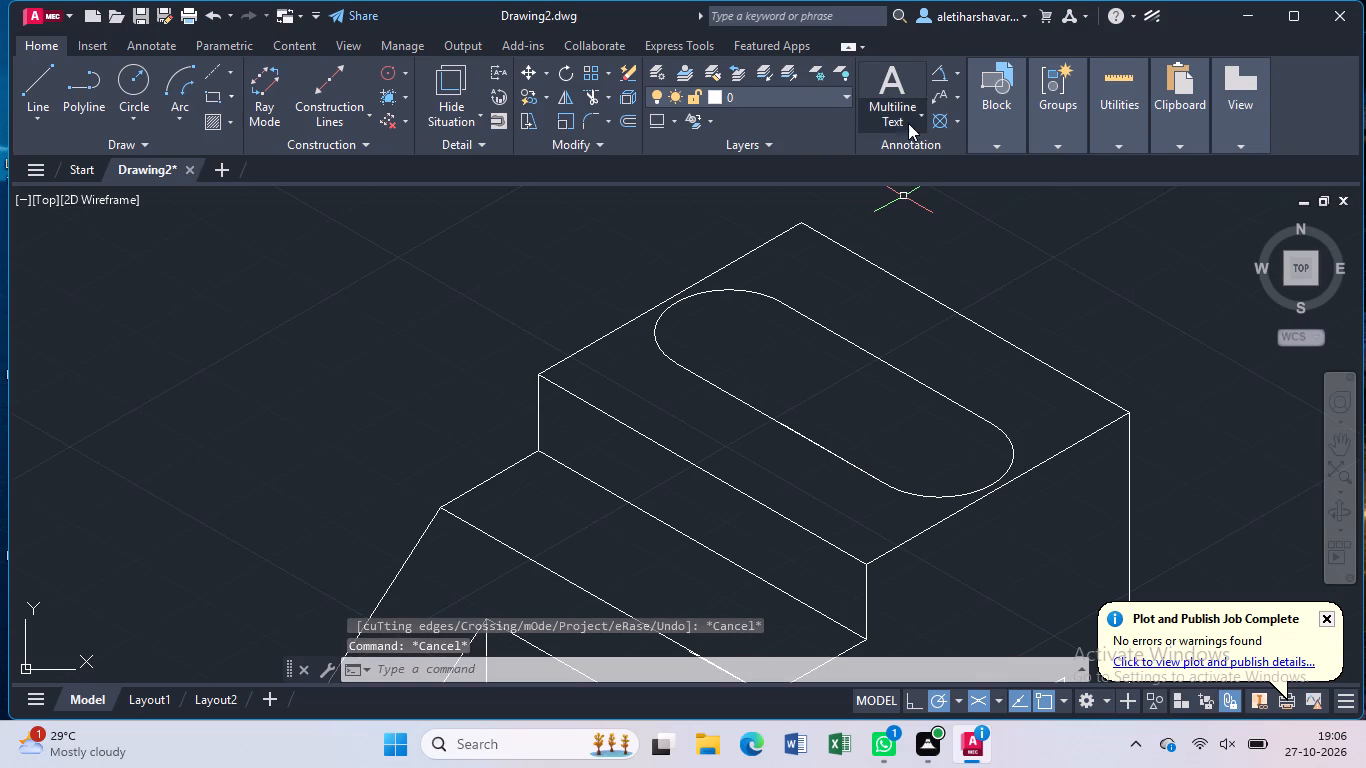
# Measure the distance between the centres of the slot's two rounded ends with a temporary aligned dimension.
pyautogui.click(954, 71)
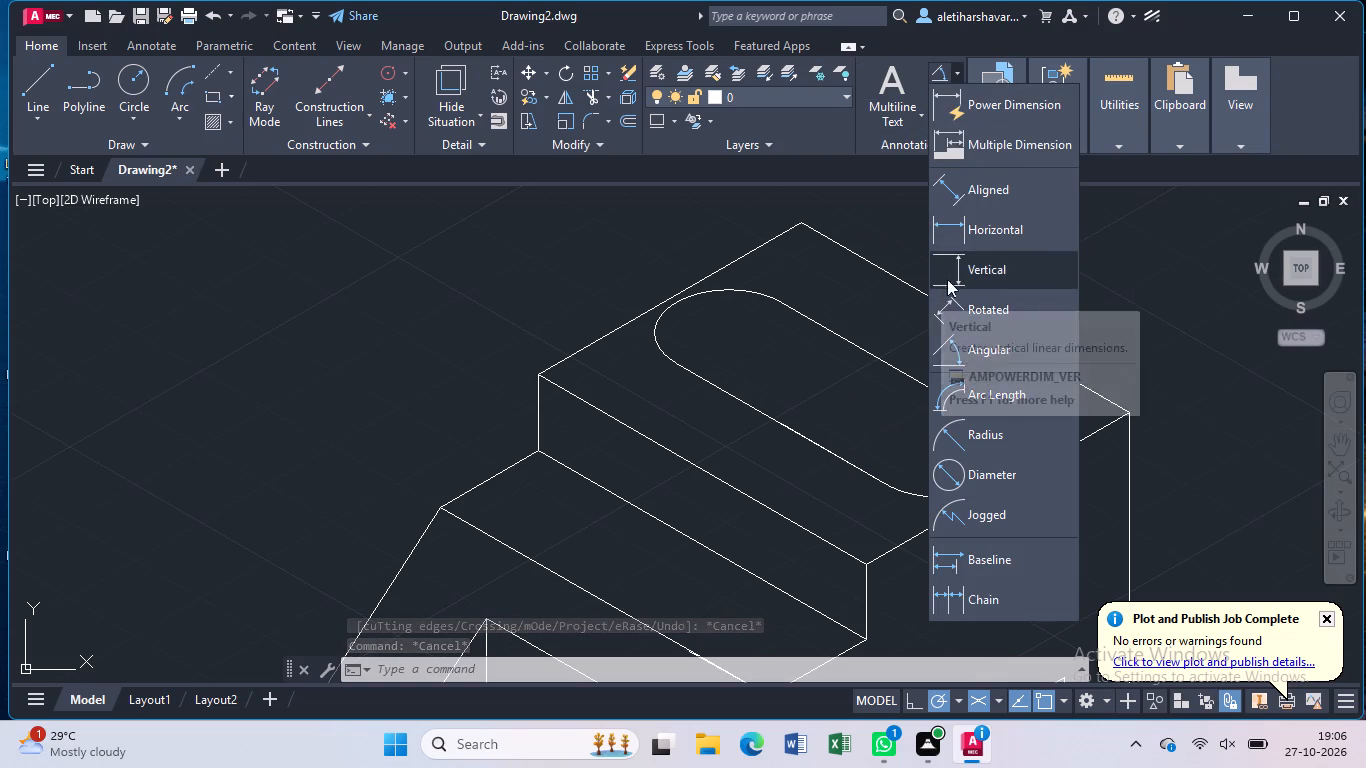
pyautogui.click(957, 191)
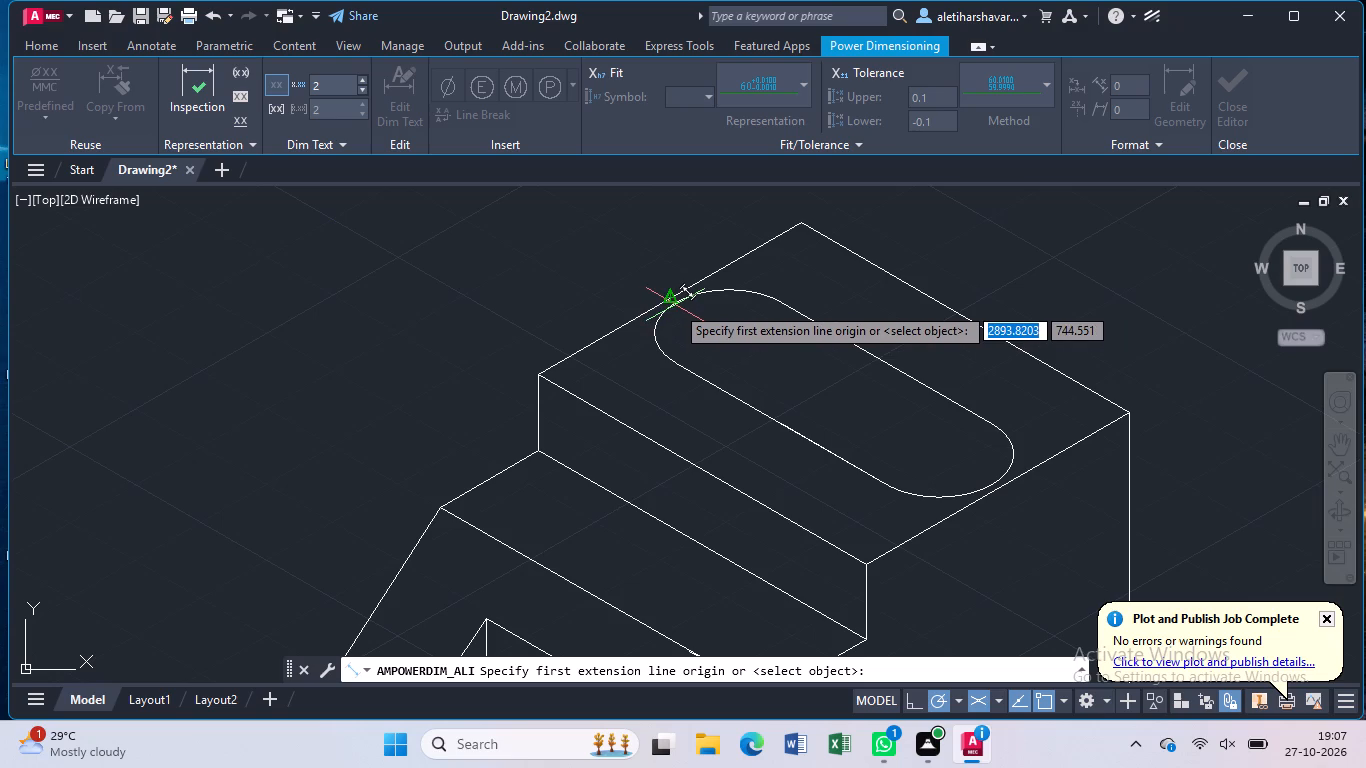
pyautogui.click(731, 332)
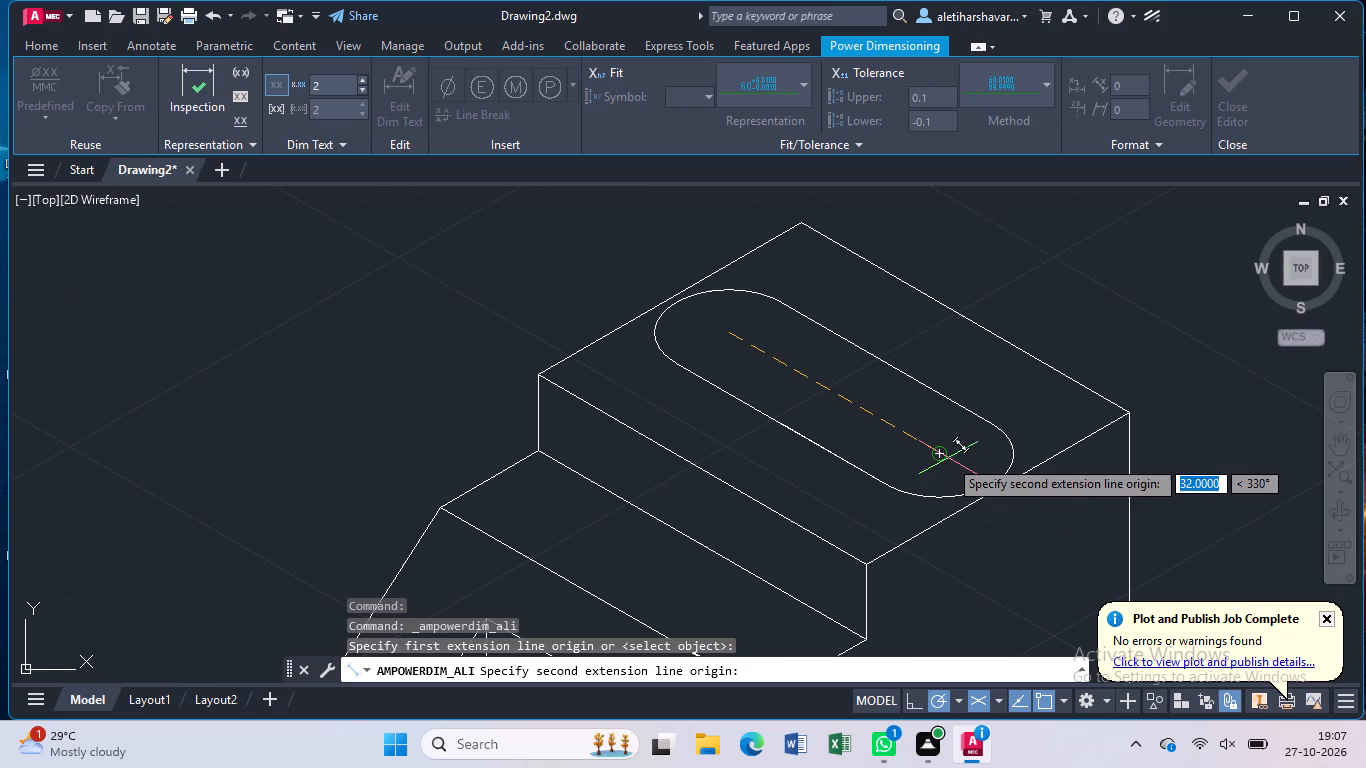
pyautogui.click(944, 455)
pyautogui.click(983, 401)
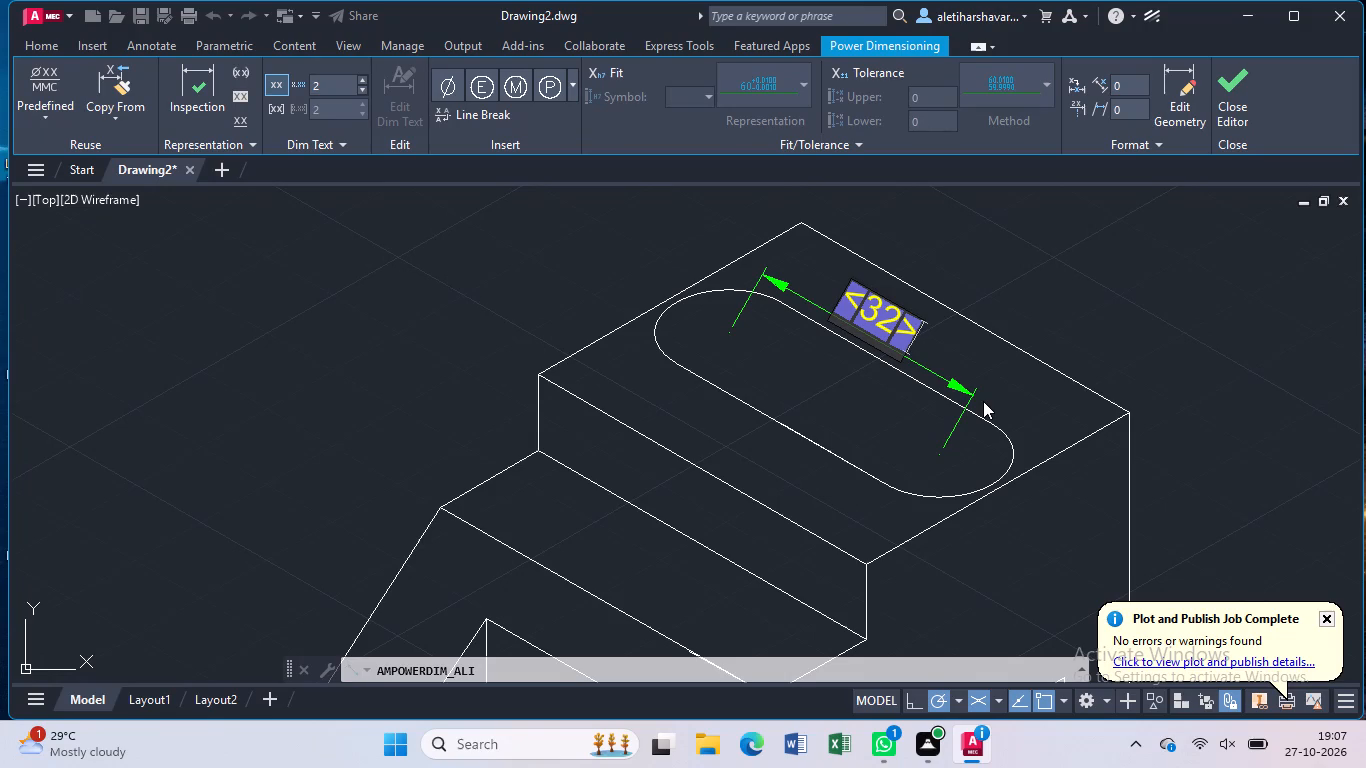
pyautogui.press('Escape')
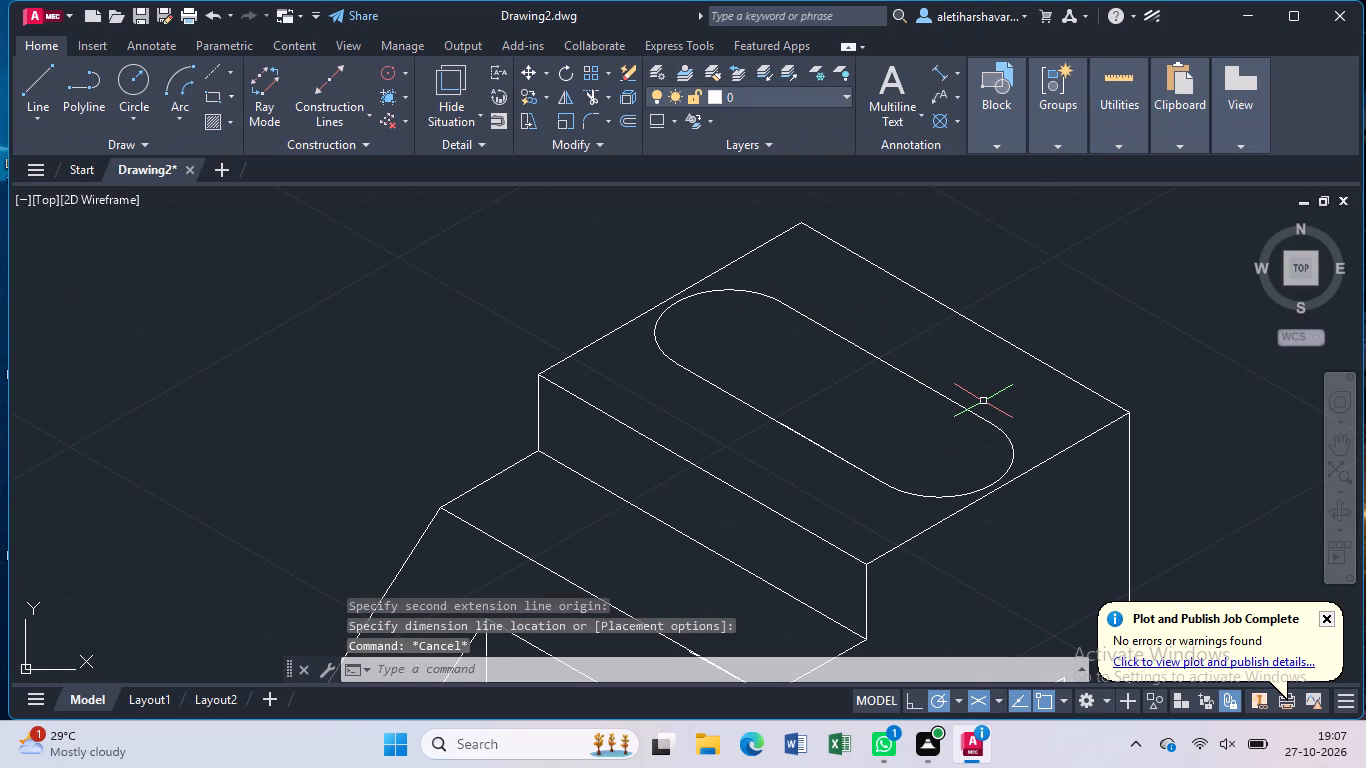
# Draw a line at 30° from the midpoint of the slot's front long edge to just past its rear long edge.
pyautogui.scroll(2, 893, 371)
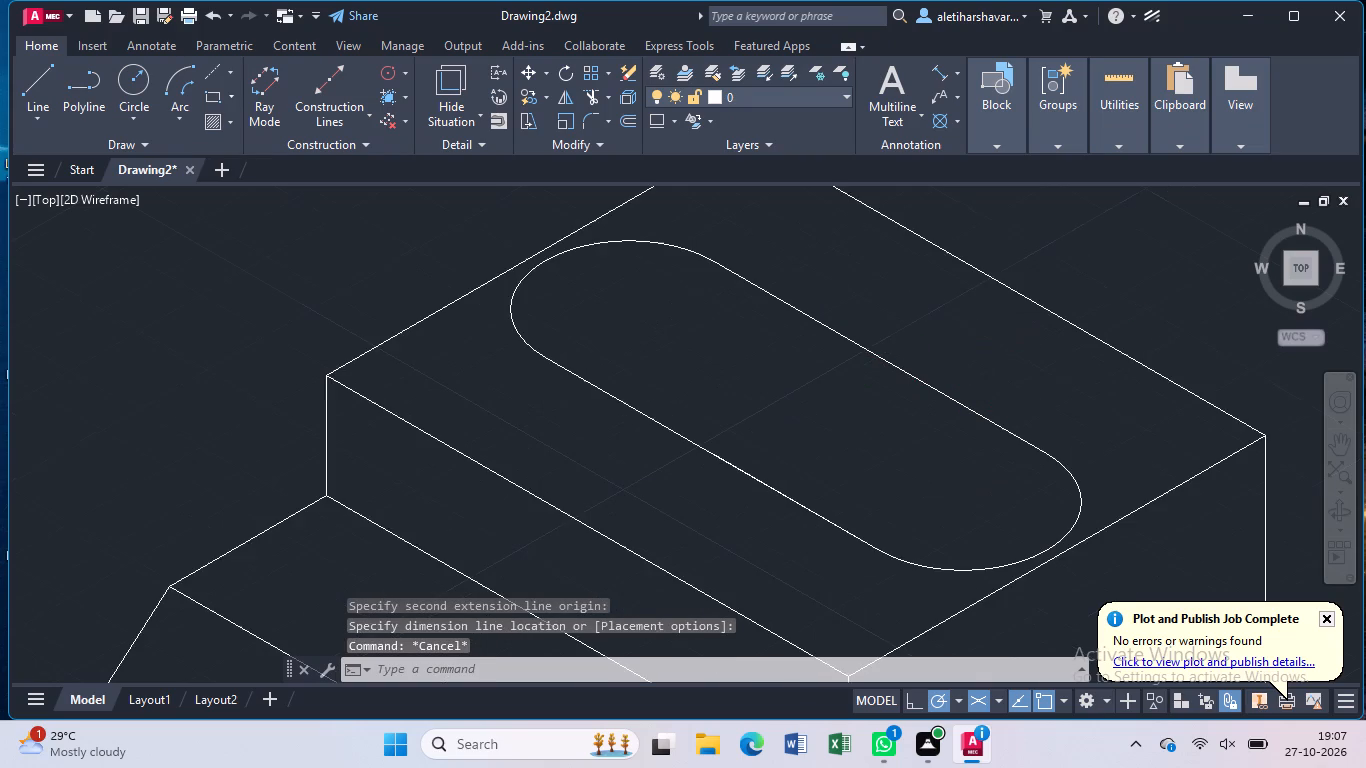
pyautogui.press('l')
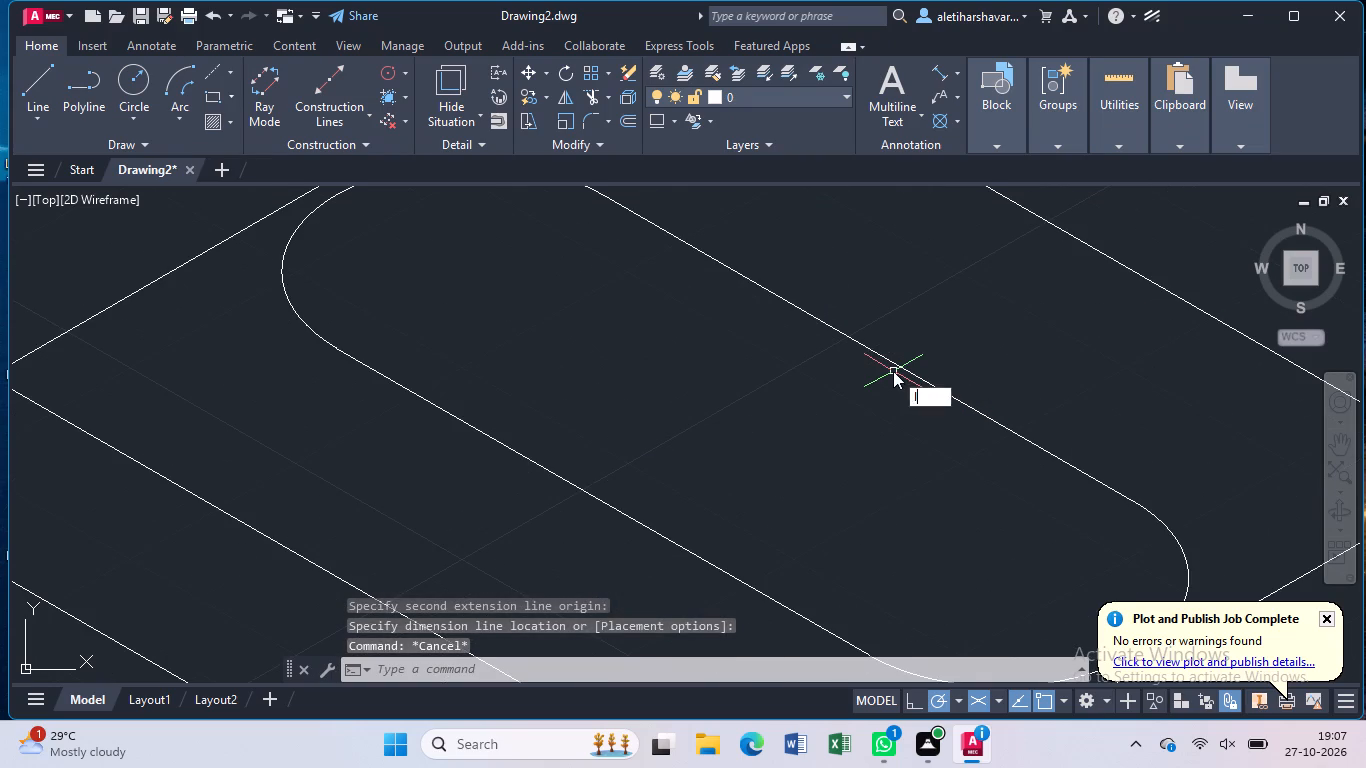
pyautogui.press('Return')
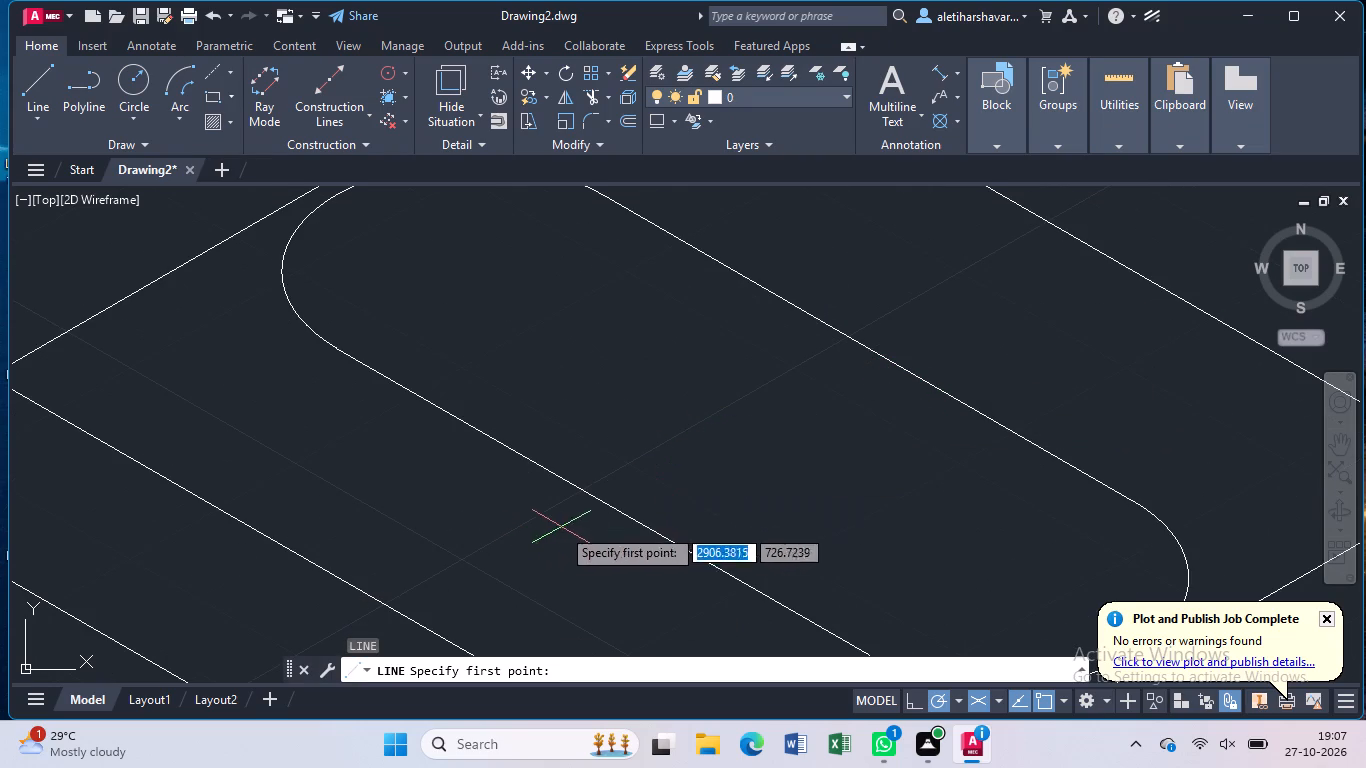
pyautogui.scroll(-1, 649, 529)
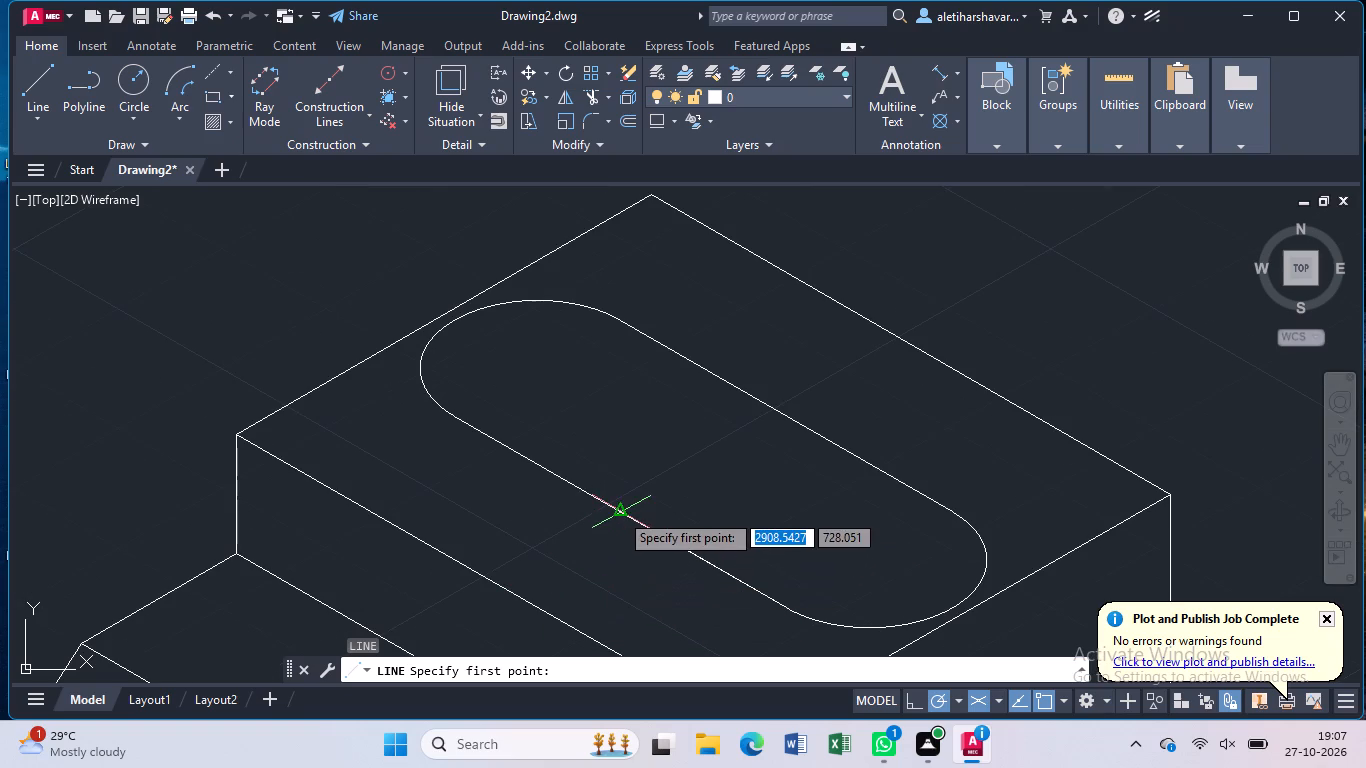
pyautogui.click(619, 512)
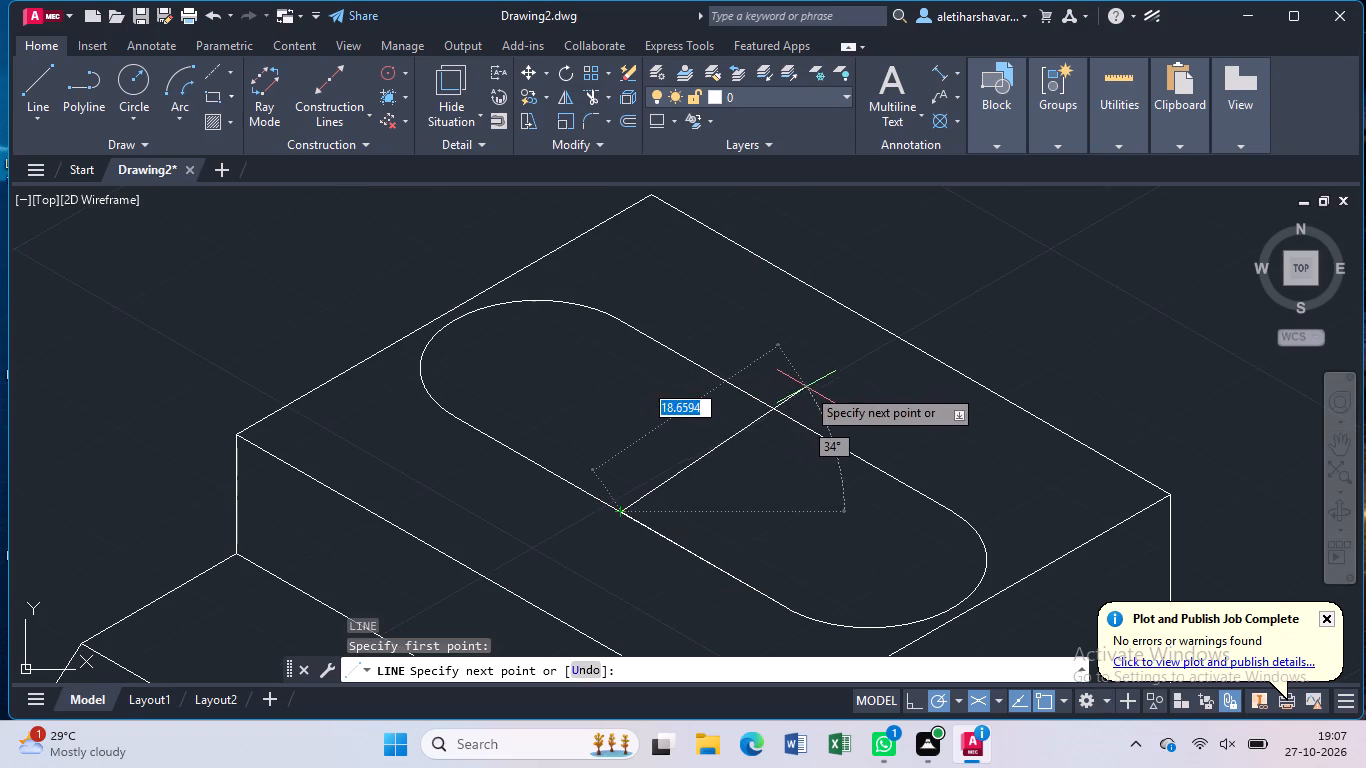
pyautogui.click(810, 396)
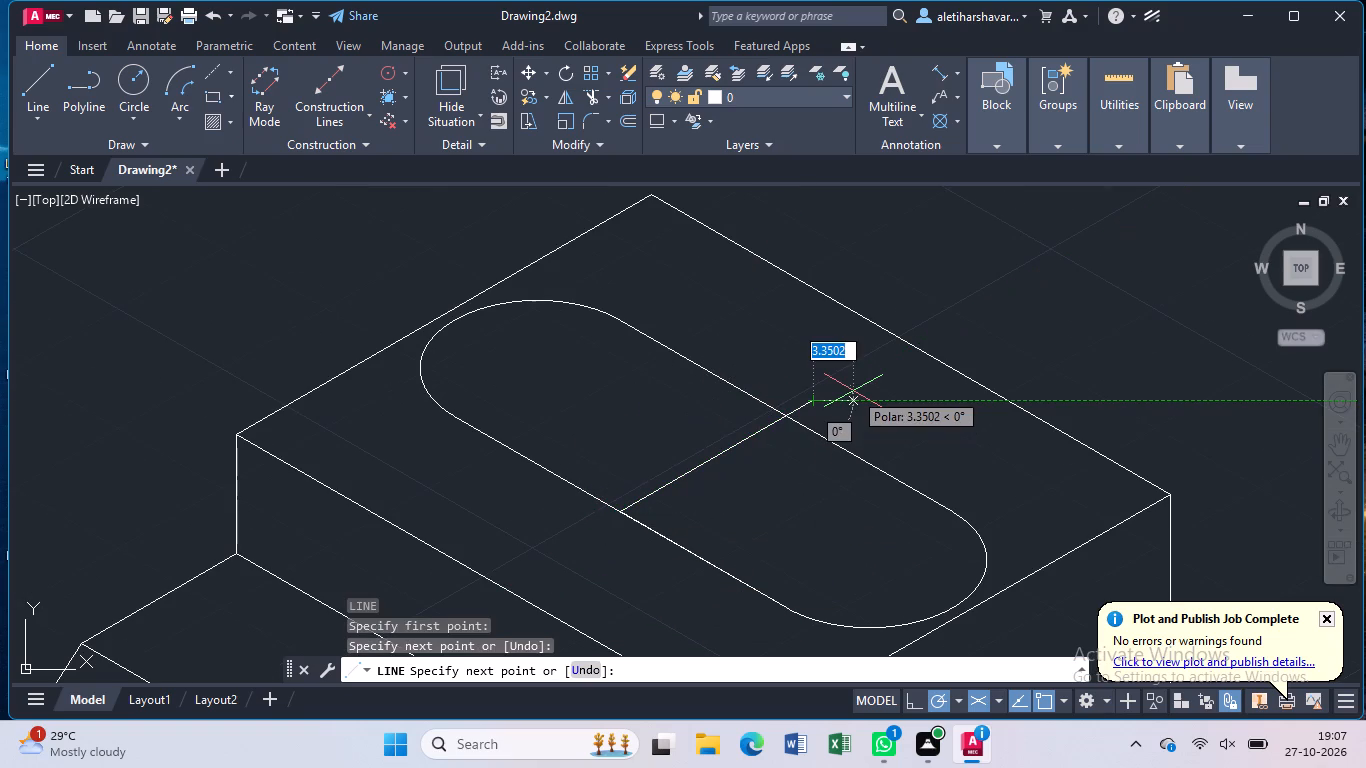
pyautogui.press('Escape')
# Draw guide lines 2 either side of the centre line: 2 along the rear slot edge, across the slot, 4 at 150°, and back across at 30°.
pyautogui.scroll(2, 808, 387)
pyautogui.scroll(-1, 820, 416)
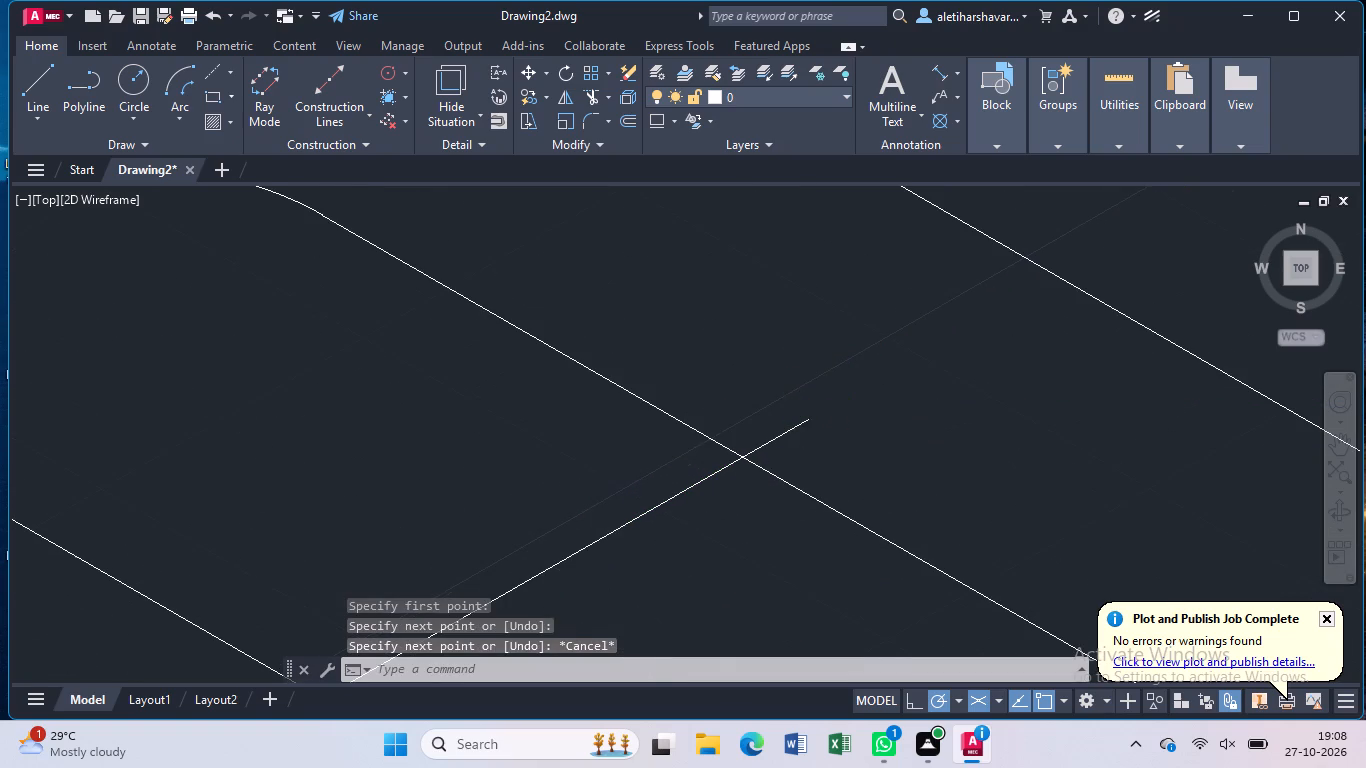
pyautogui.scroll(1, 829, 449)
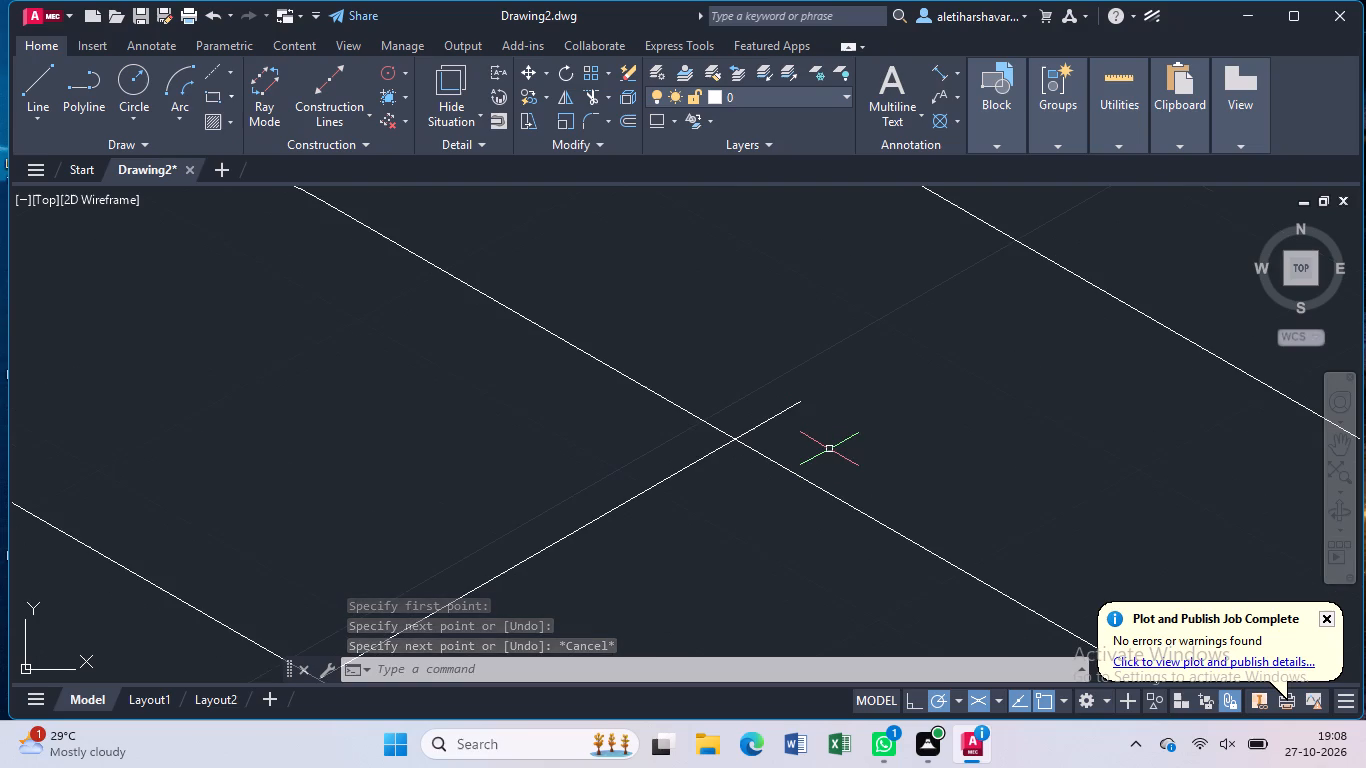
pyautogui.press('l')
pyautogui.press('Return')
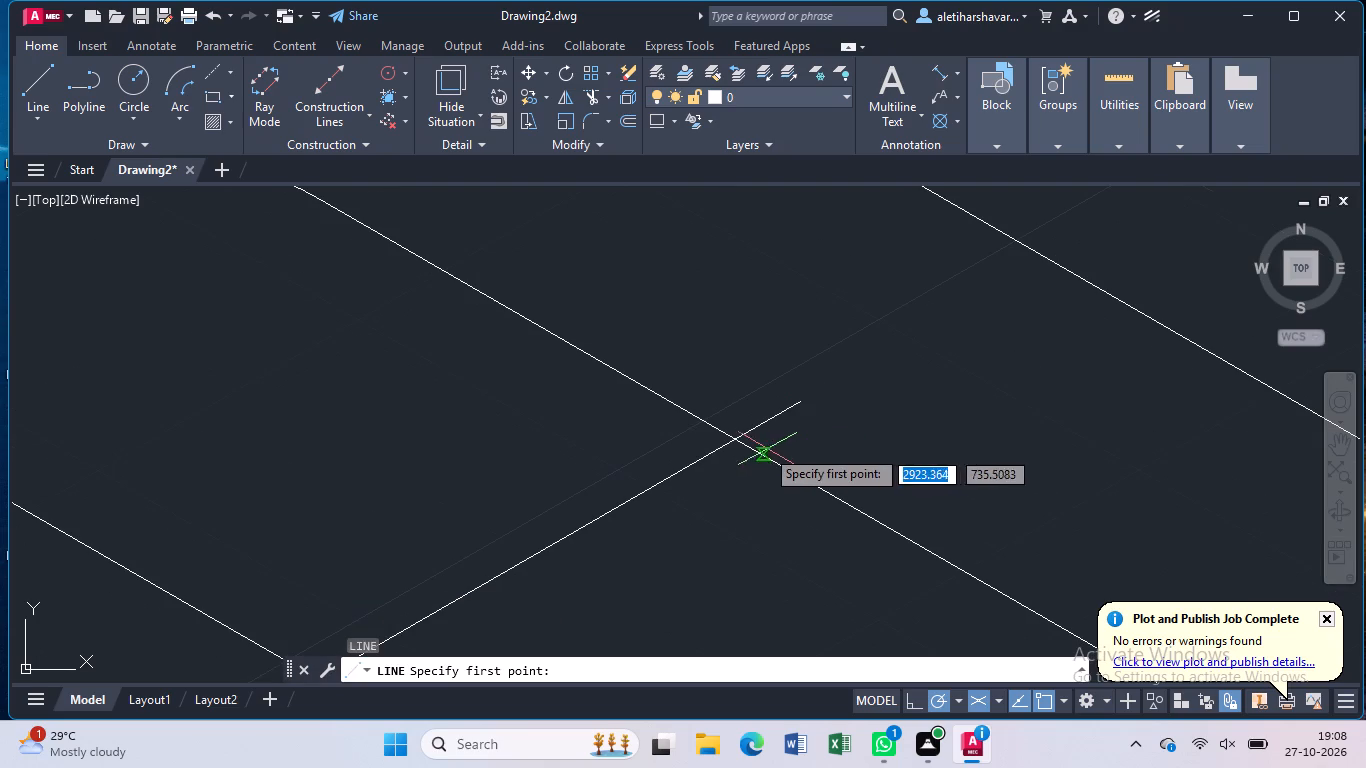
pyautogui.click(738, 439)
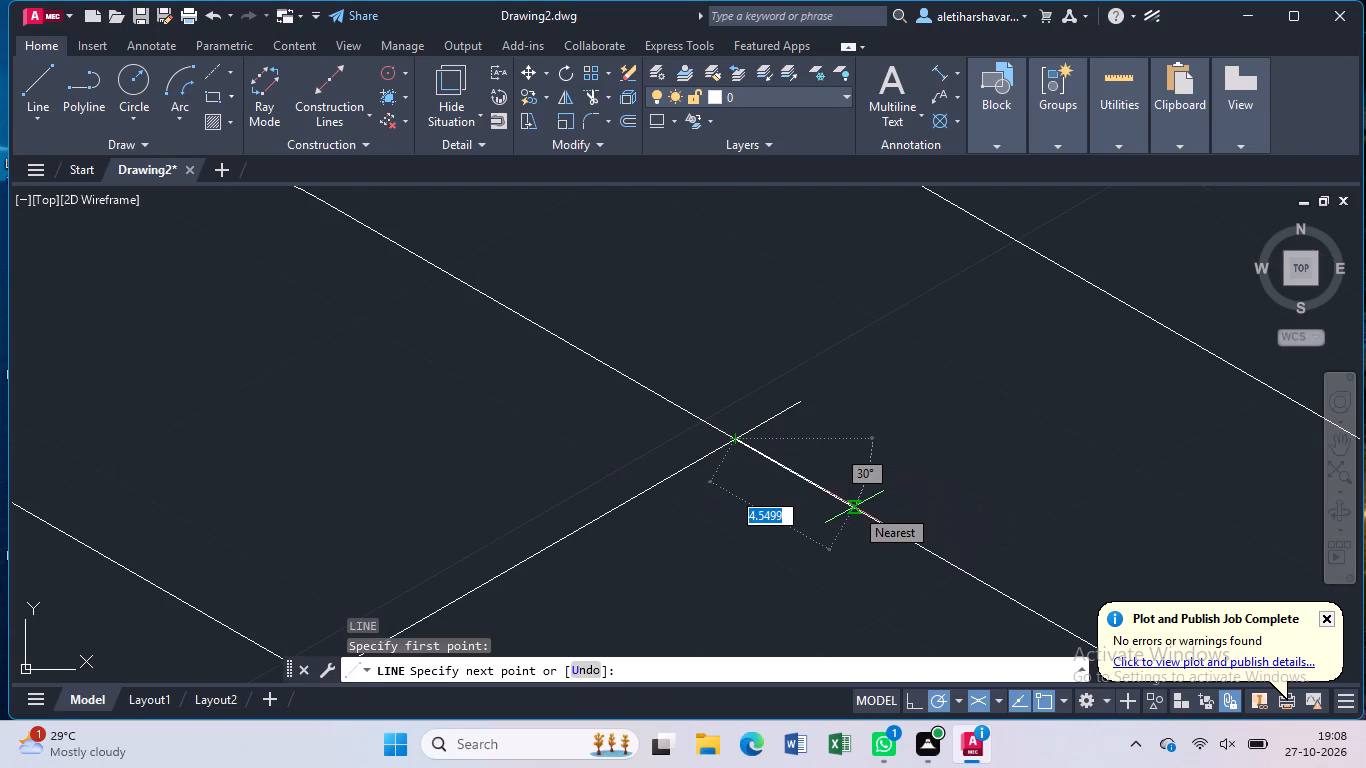
pyautogui.press('2')
pyautogui.press('Return')
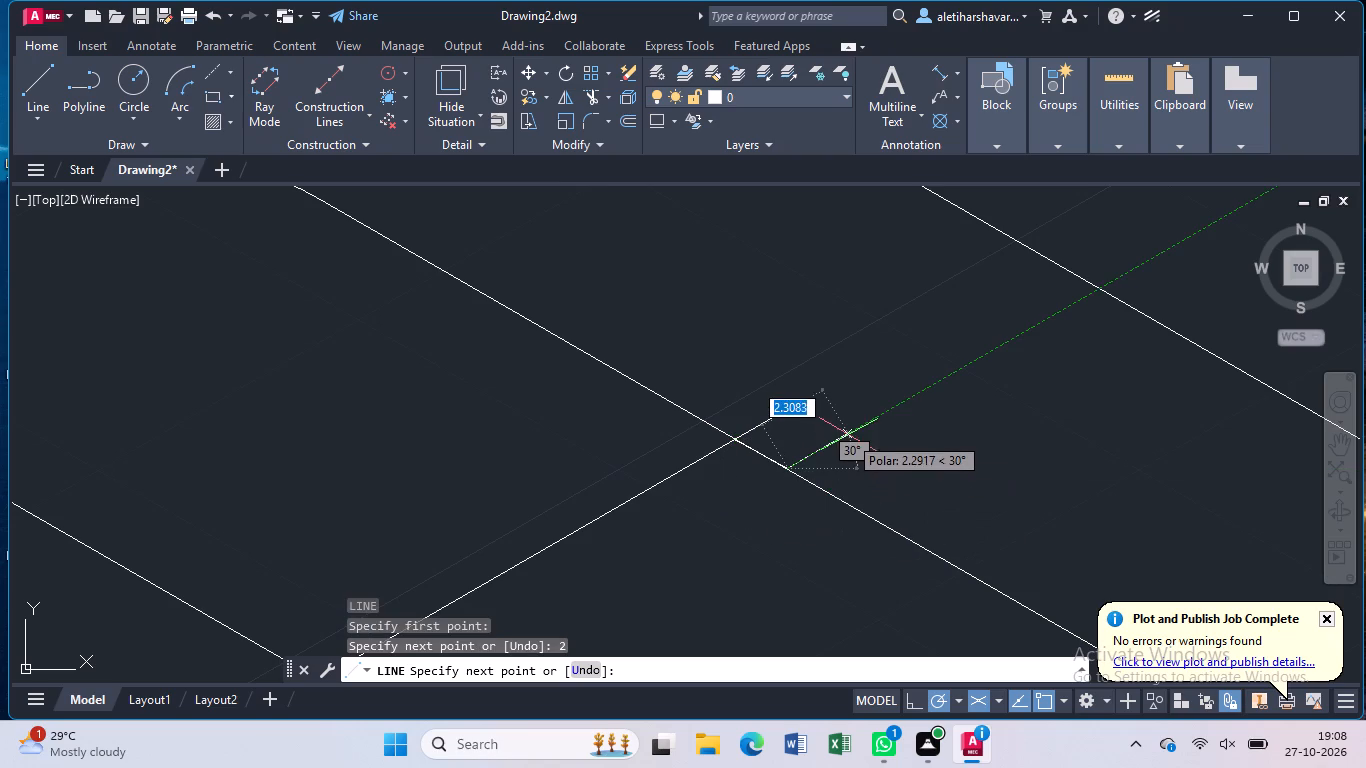
pyautogui.scroll(-2, 848, 432)
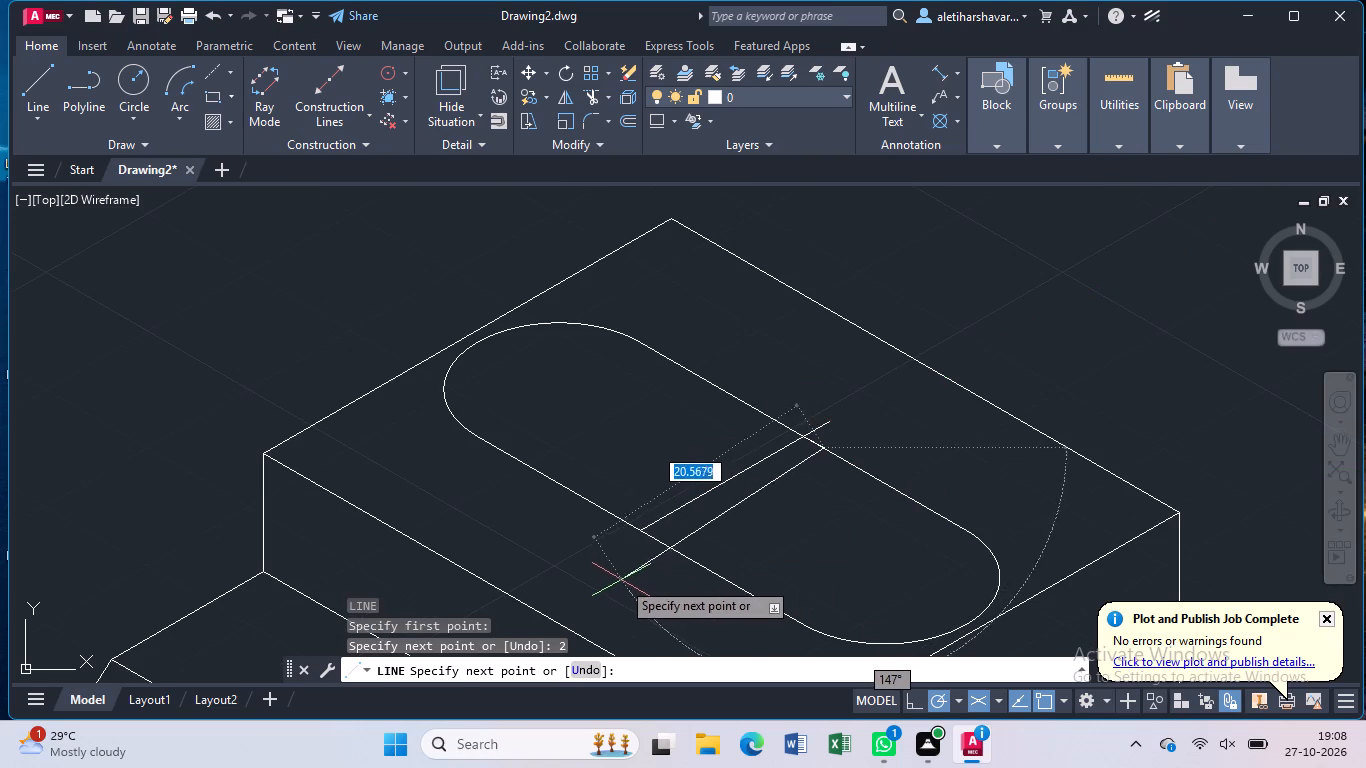
pyautogui.click(617, 573)
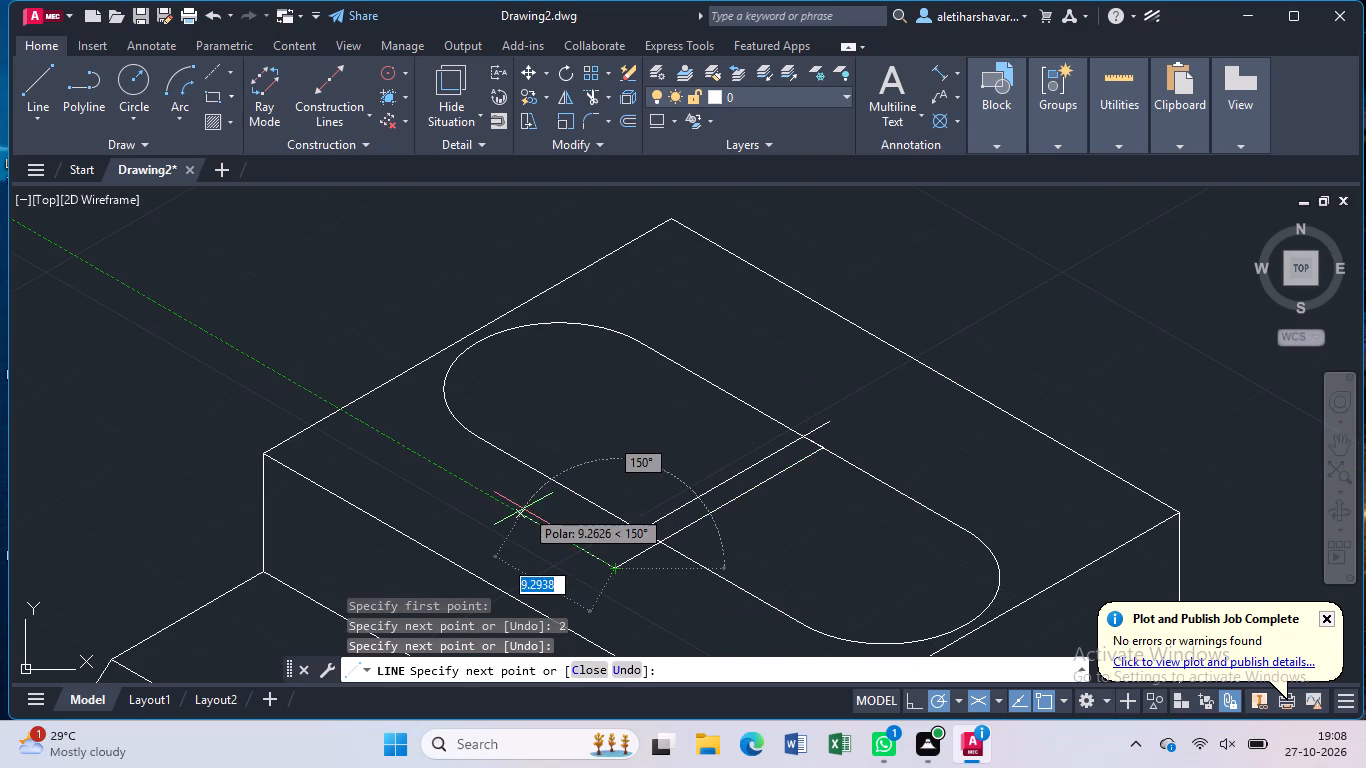
pyautogui.press('4')
pyautogui.press('Return')
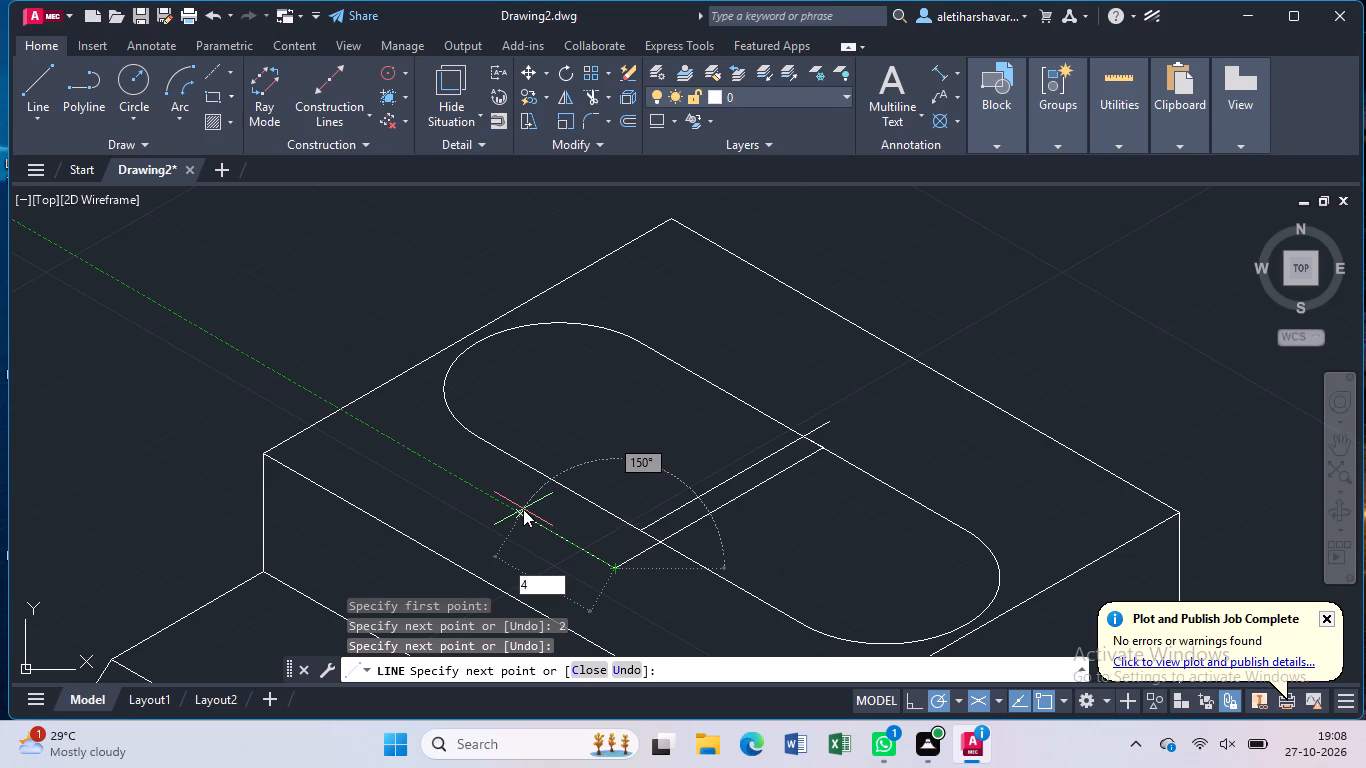
pyautogui.click(822, 393)
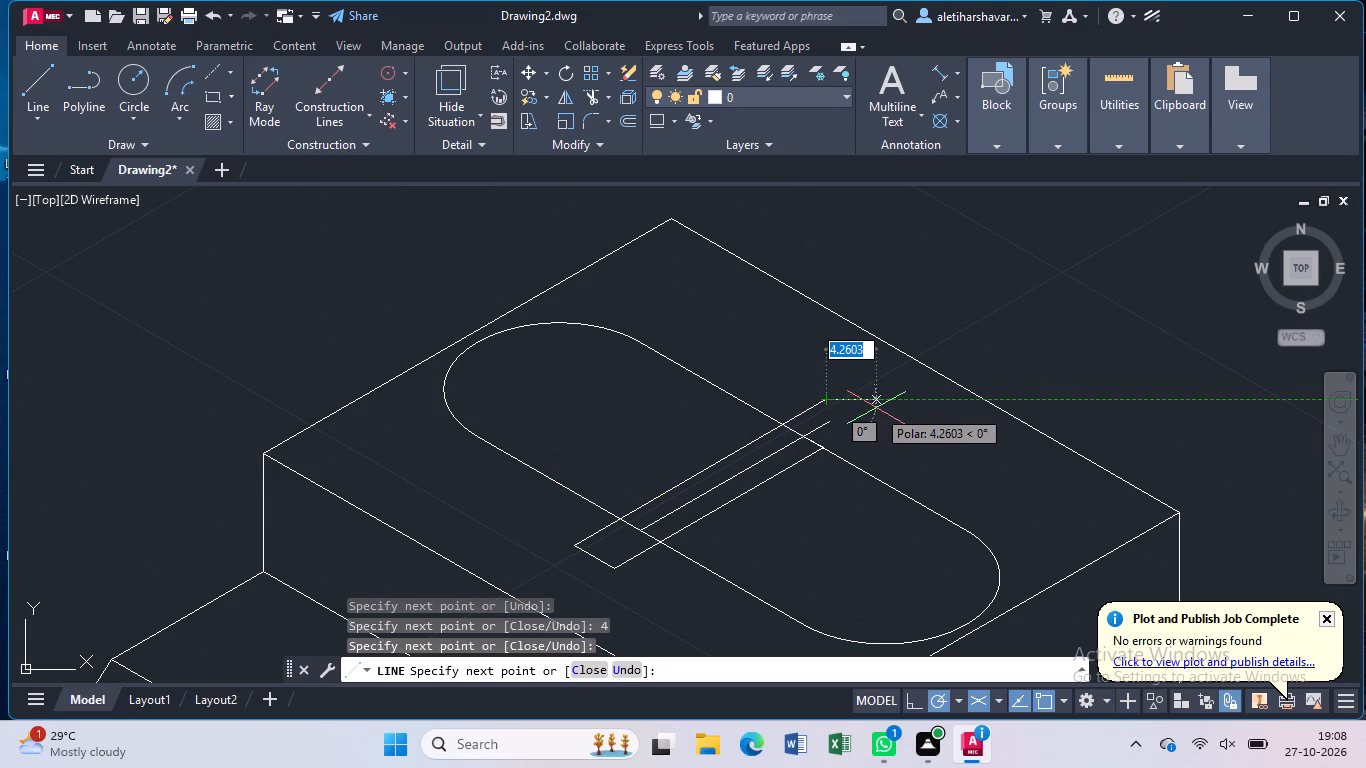
pyautogui.press('Escape')
# Trim the line ends overhanging the rear slot edge and open a 4-wide gap in both long slot edges between the guide lines.
pyautogui.scroll(2, 836, 410)
pyautogui.scroll(-1, 869, 431)
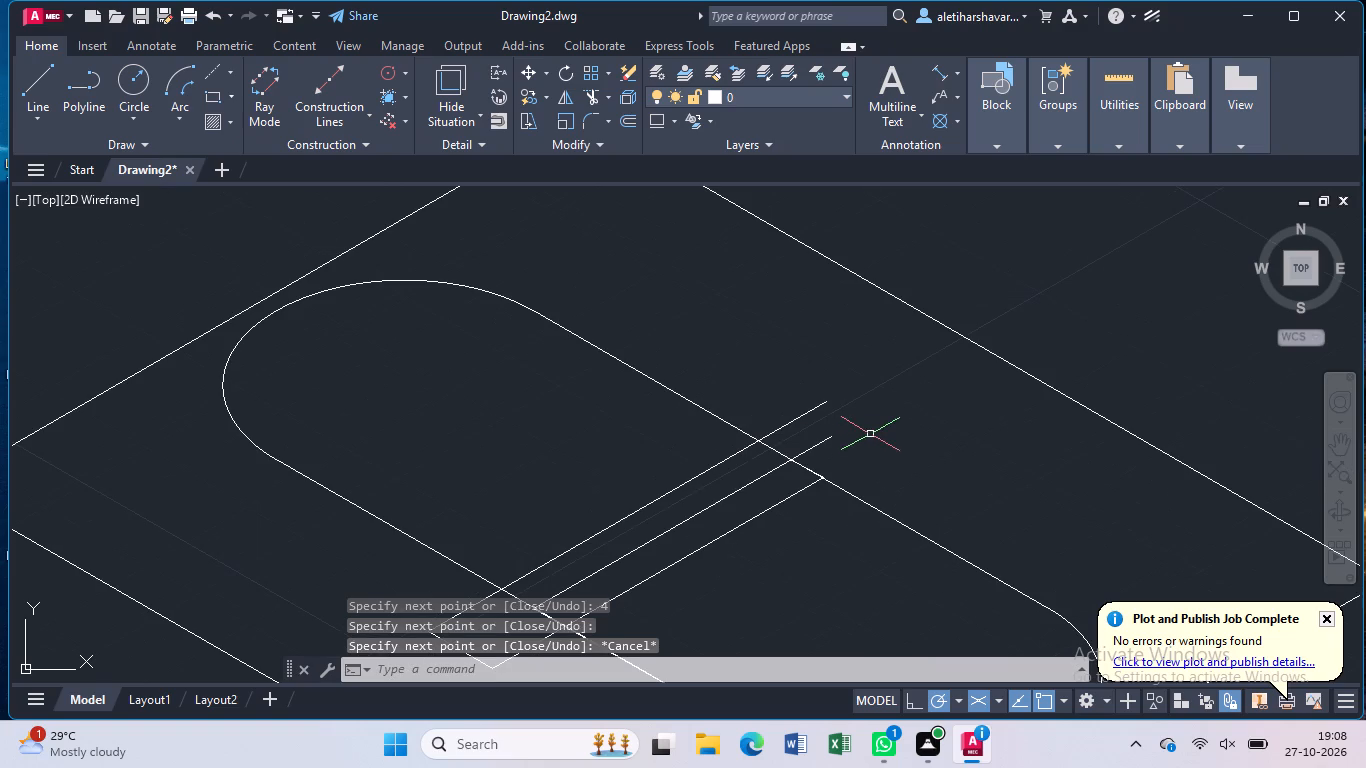
pyautogui.moveTo(864, 458); pyautogui.dragTo(876, 357, button='middle')
pyautogui.scroll(1, 876, 357)
pyautogui.moveTo(878, 396); pyautogui.dragTo(892, 349, button='middle')
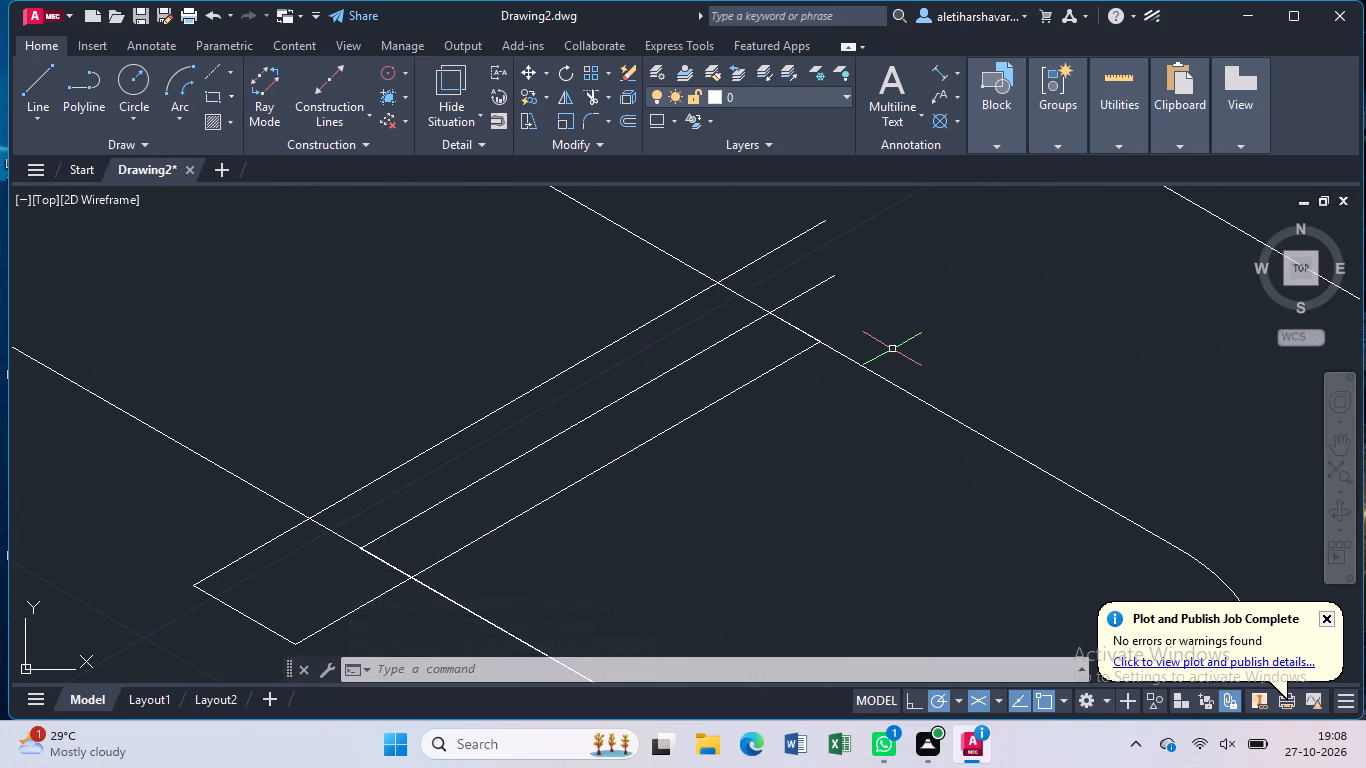
pyautogui.write('tr')
pyautogui.press('Return')
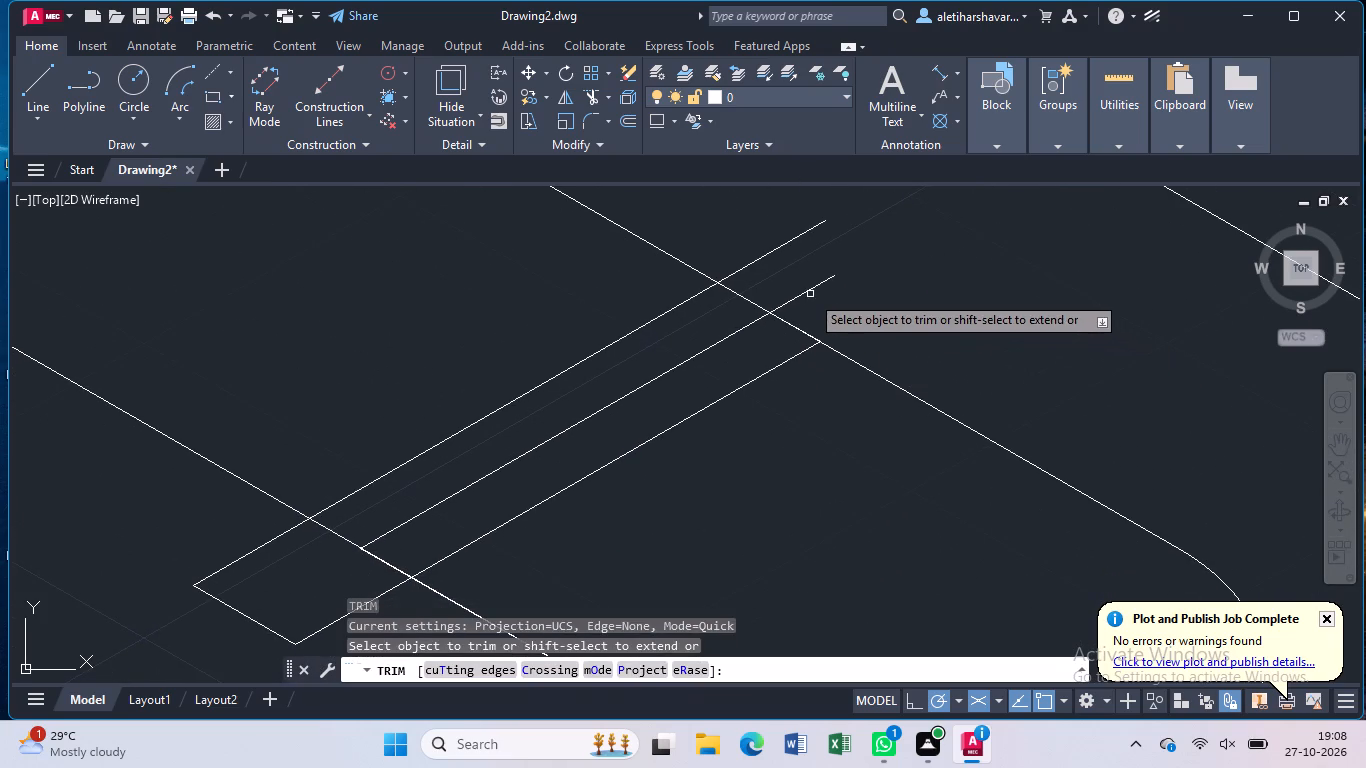
pyautogui.click(807, 291)
pyautogui.click(771, 252)
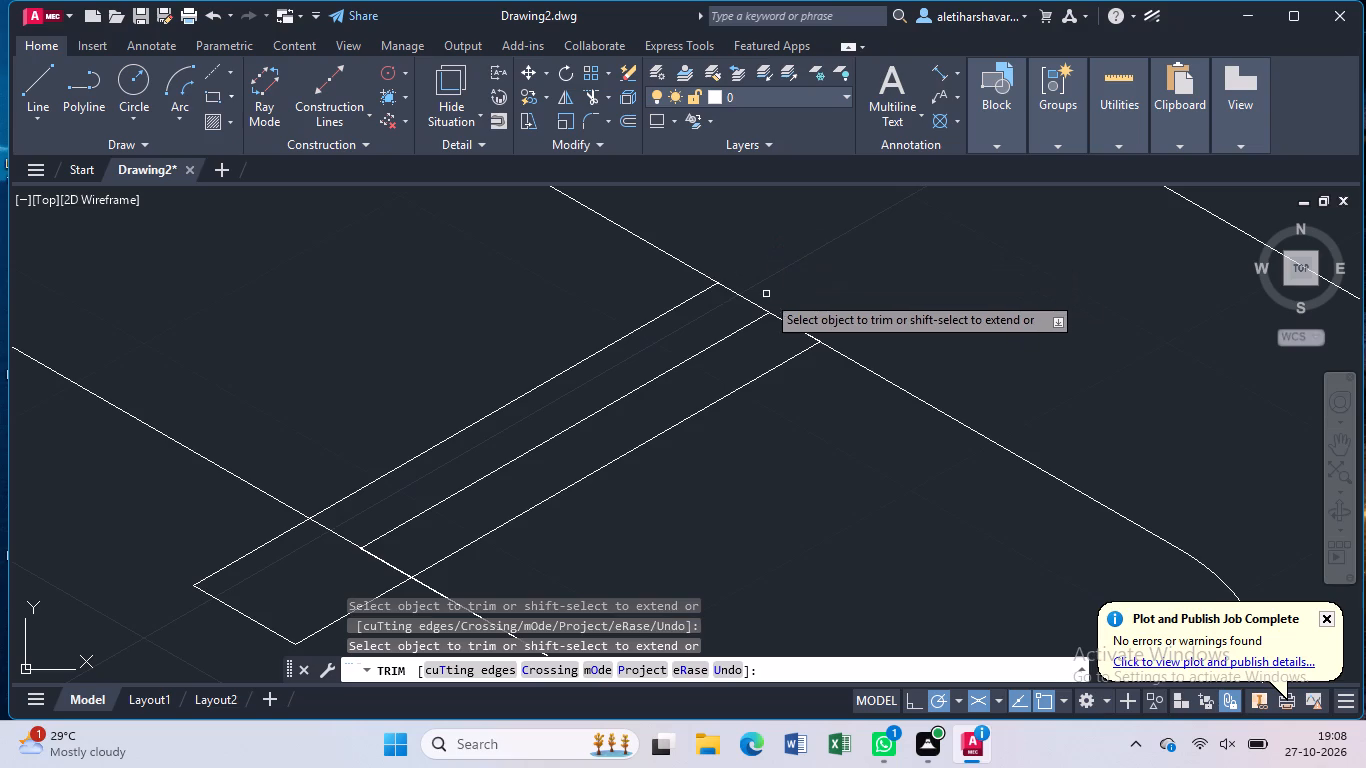
pyautogui.click(749, 303)
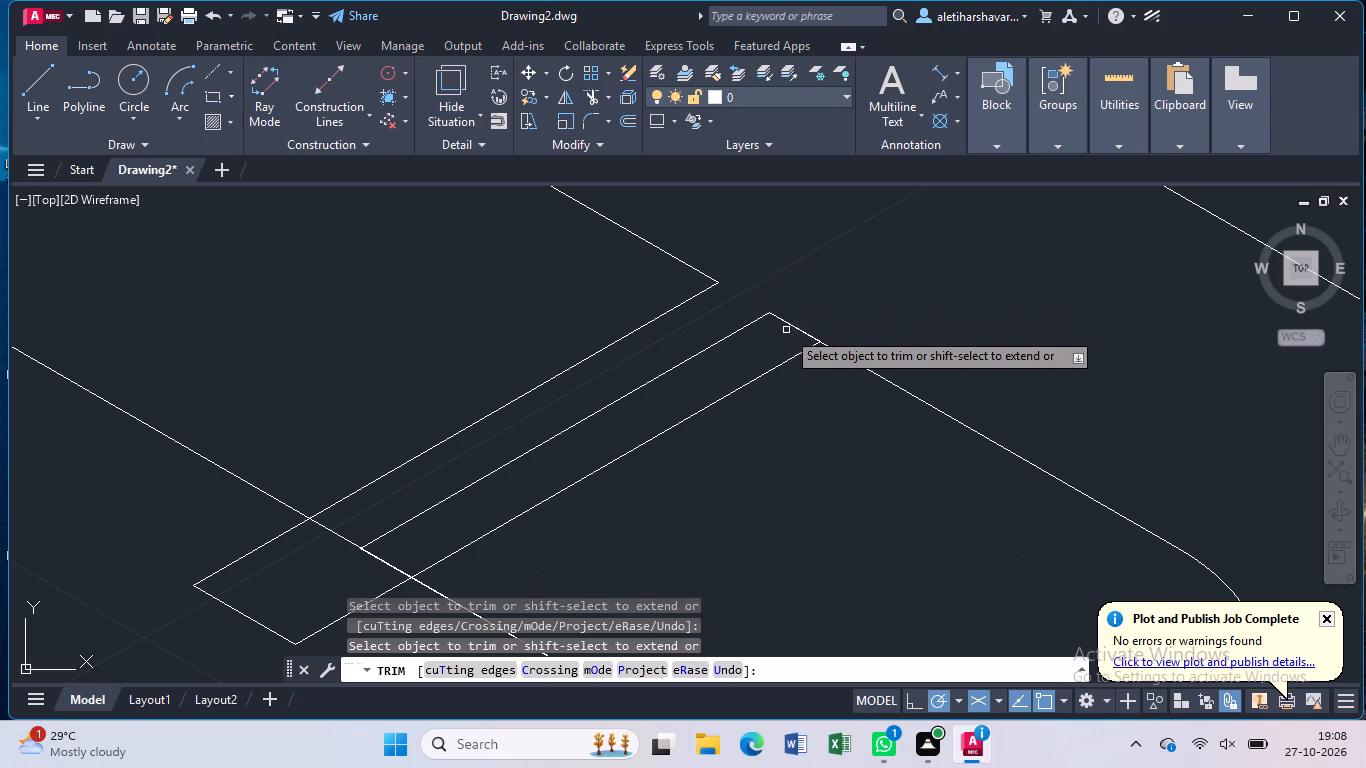
pyautogui.click(791, 325)
pyautogui.click(791, 326)
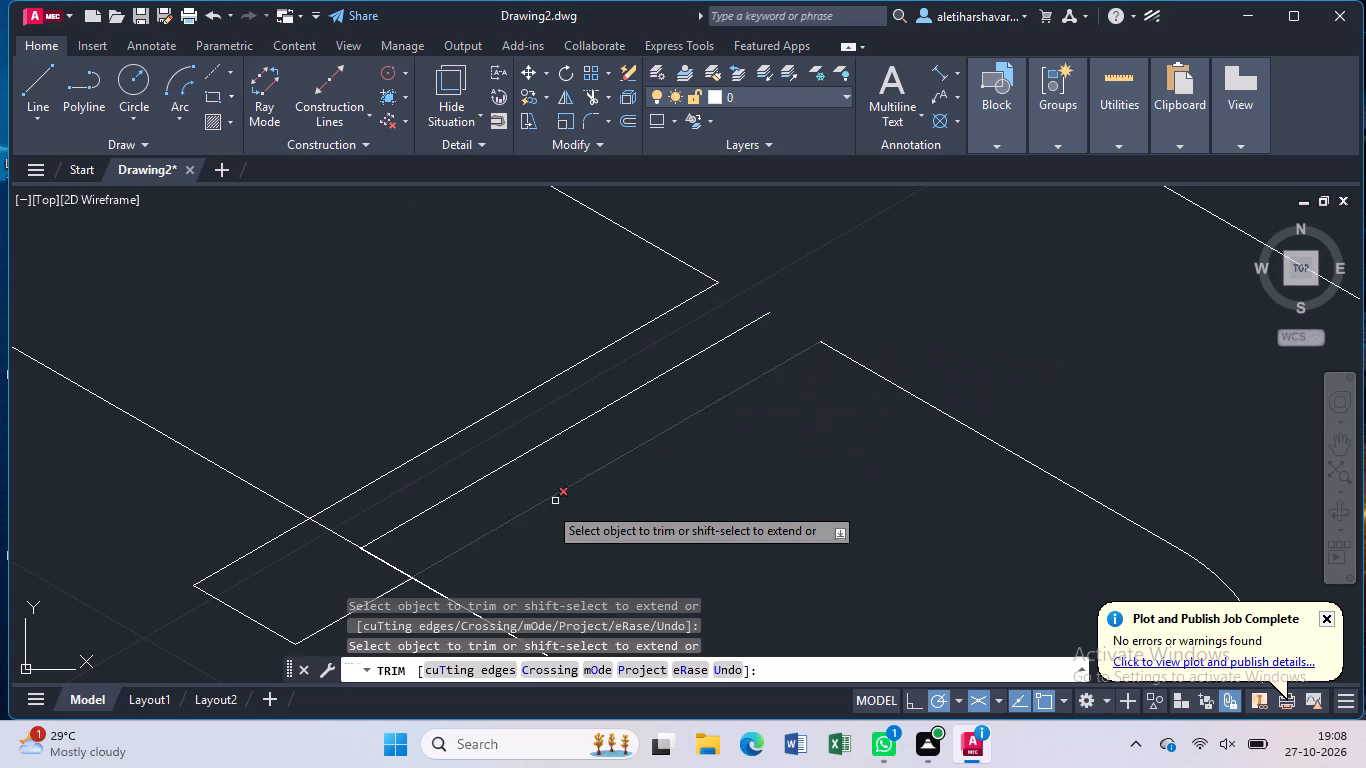
pyautogui.doubleClick(393, 565)
pyautogui.click(392, 566)
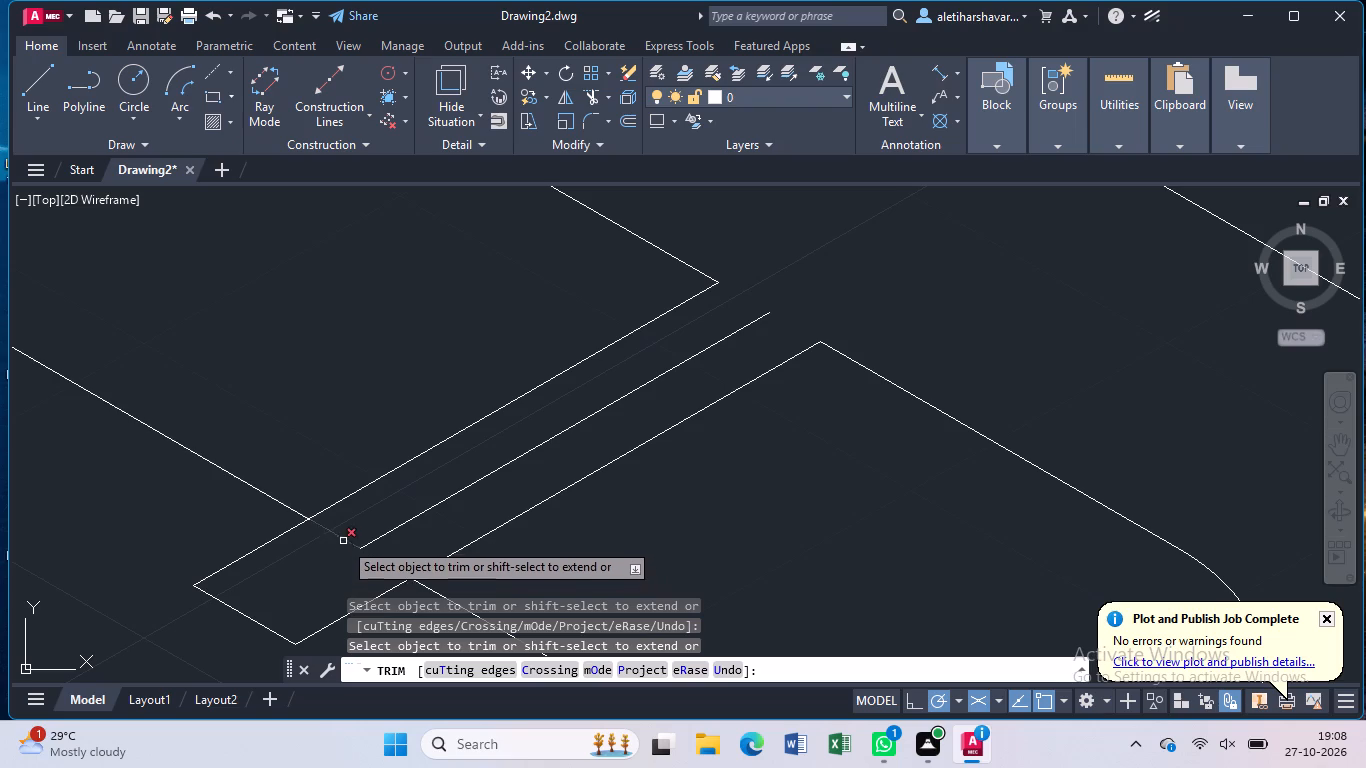
pyautogui.doubleClick(342, 537)
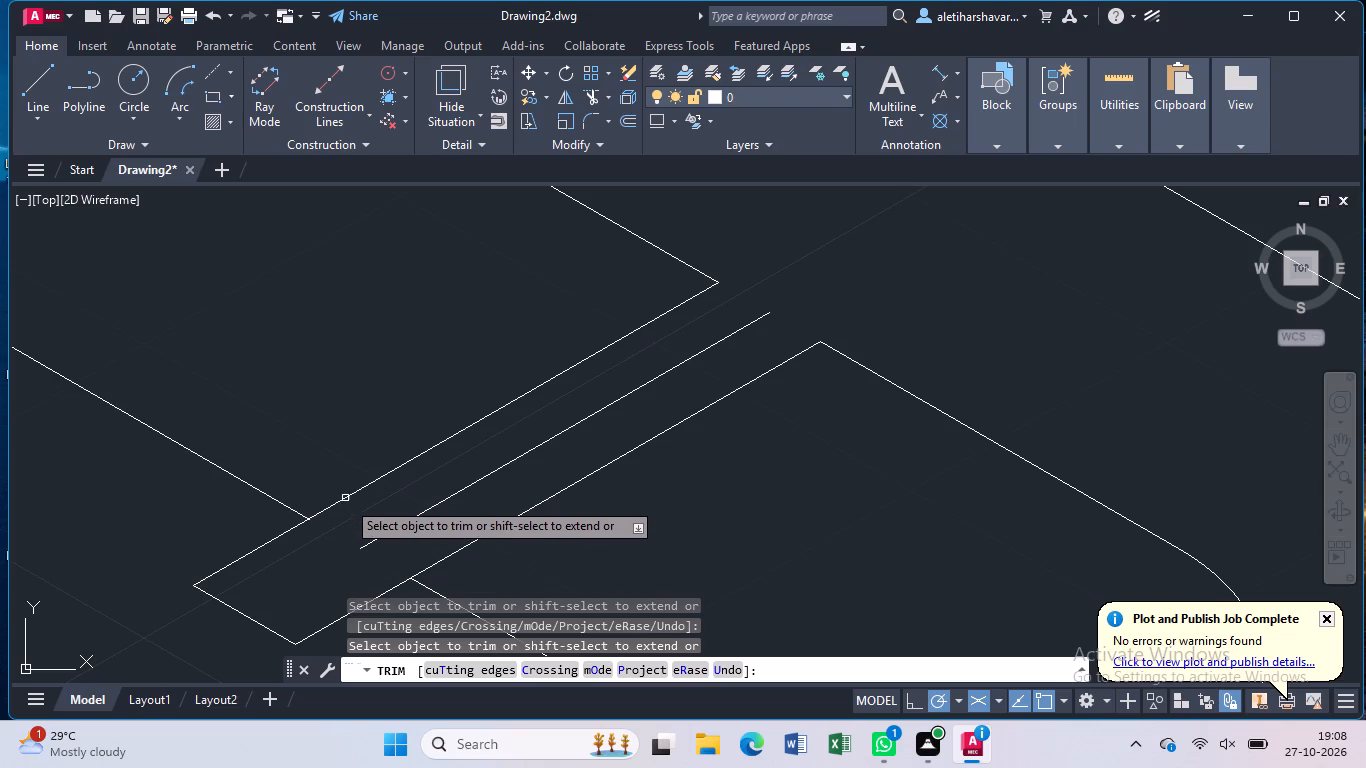
# Remove the two outer guide lines and their short connecting line, keeping only the centre line across the slot.
pyautogui.click(350, 495)
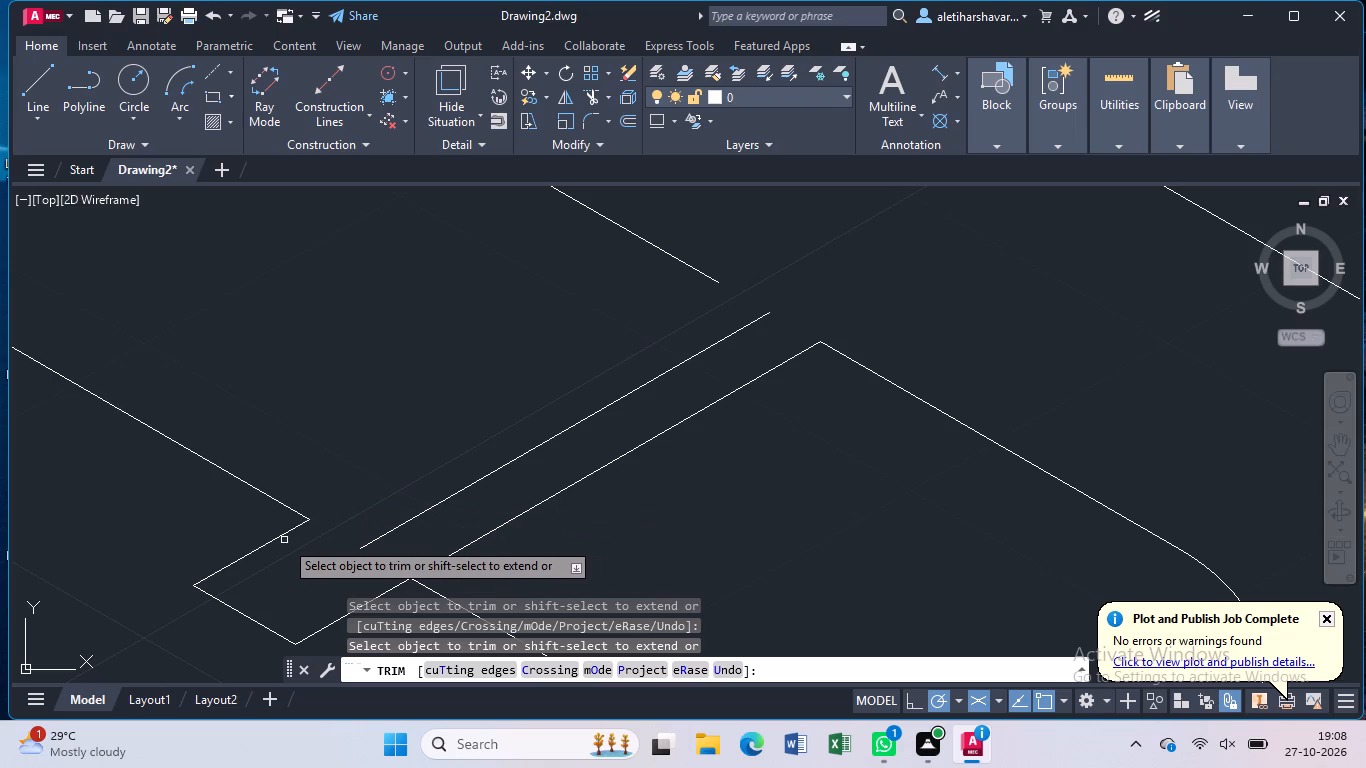
pyautogui.click(280, 539)
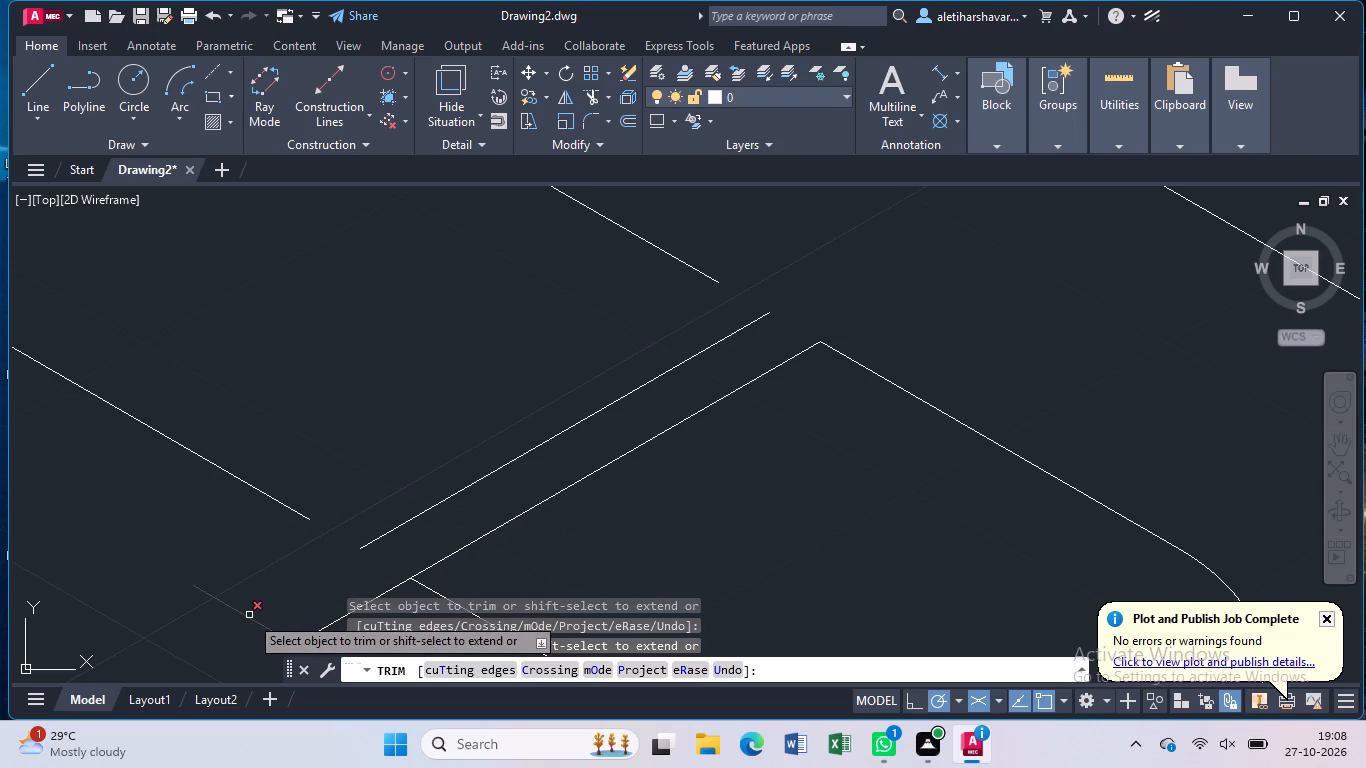
pyautogui.click(249, 615)
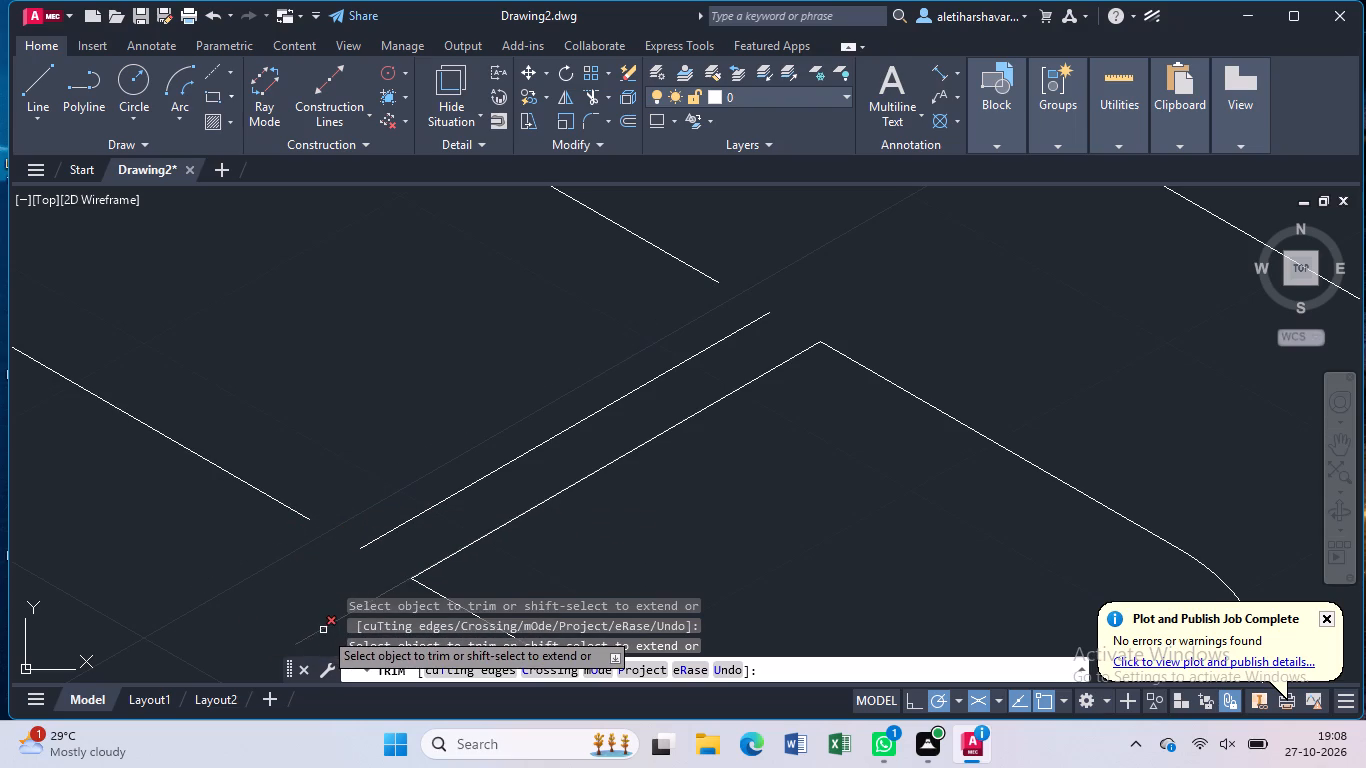
pyautogui.click(323, 630)
pyautogui.click(499, 525)
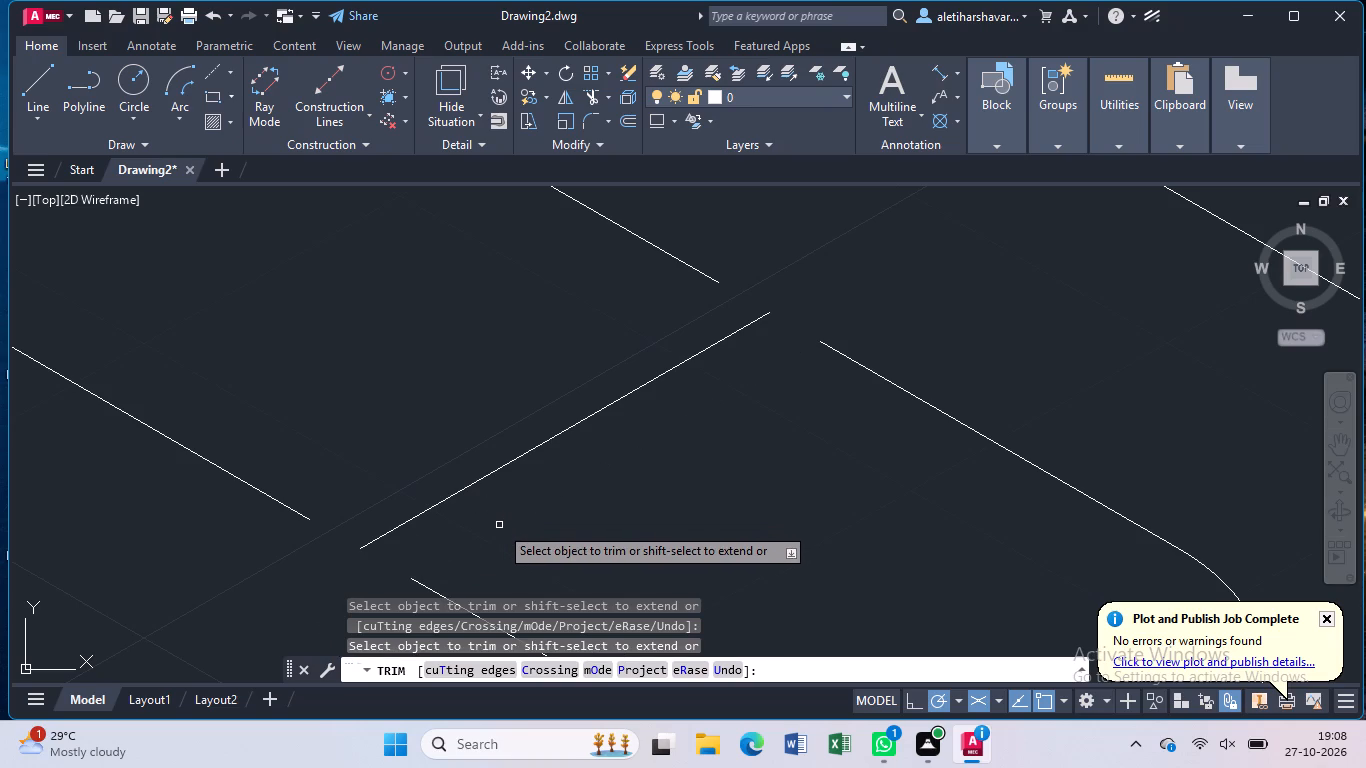
pyautogui.press('Escape')
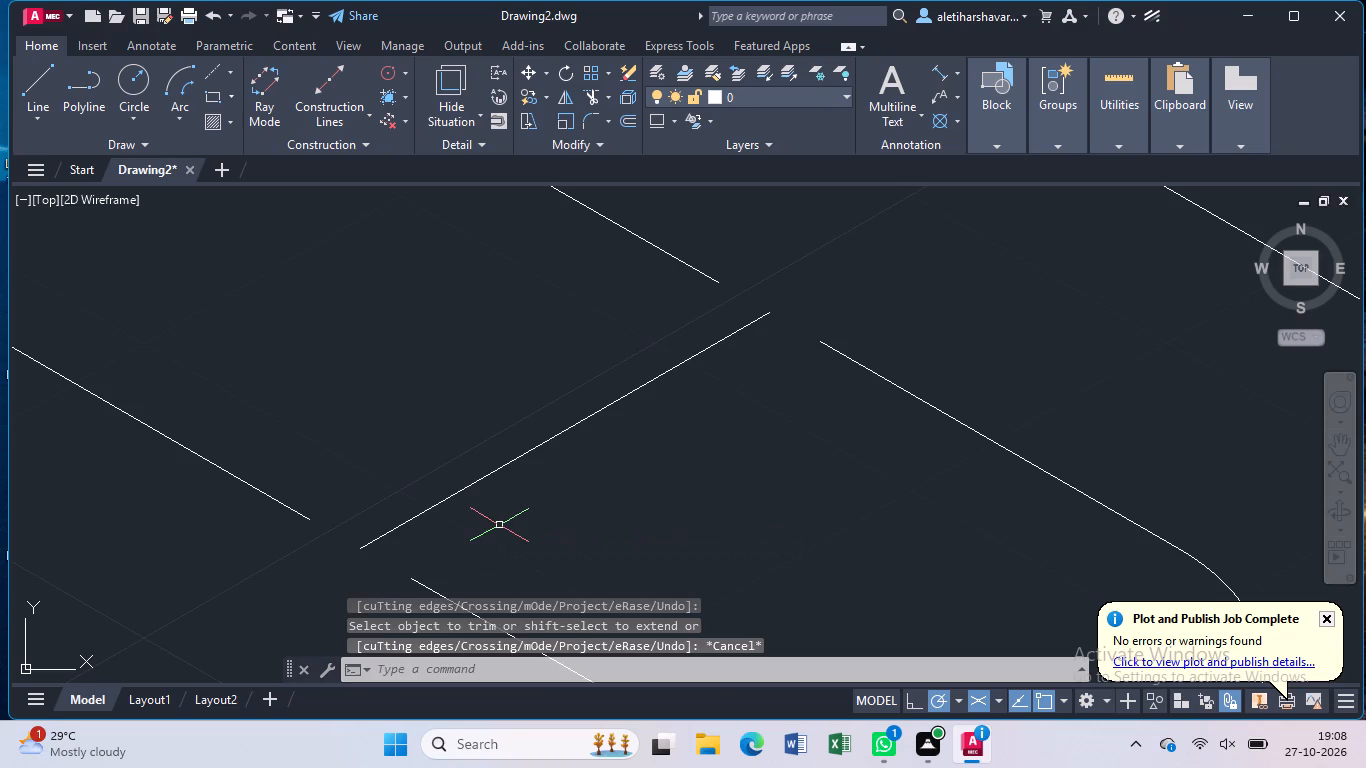
# Move the slot's right half, the arc and its two straight edges, from its rear edge's open end to the centre line's rear end.
pyautogui.write('mo')
pyautogui.click(552, 582)
pyautogui.scroll(1, 736, 376)
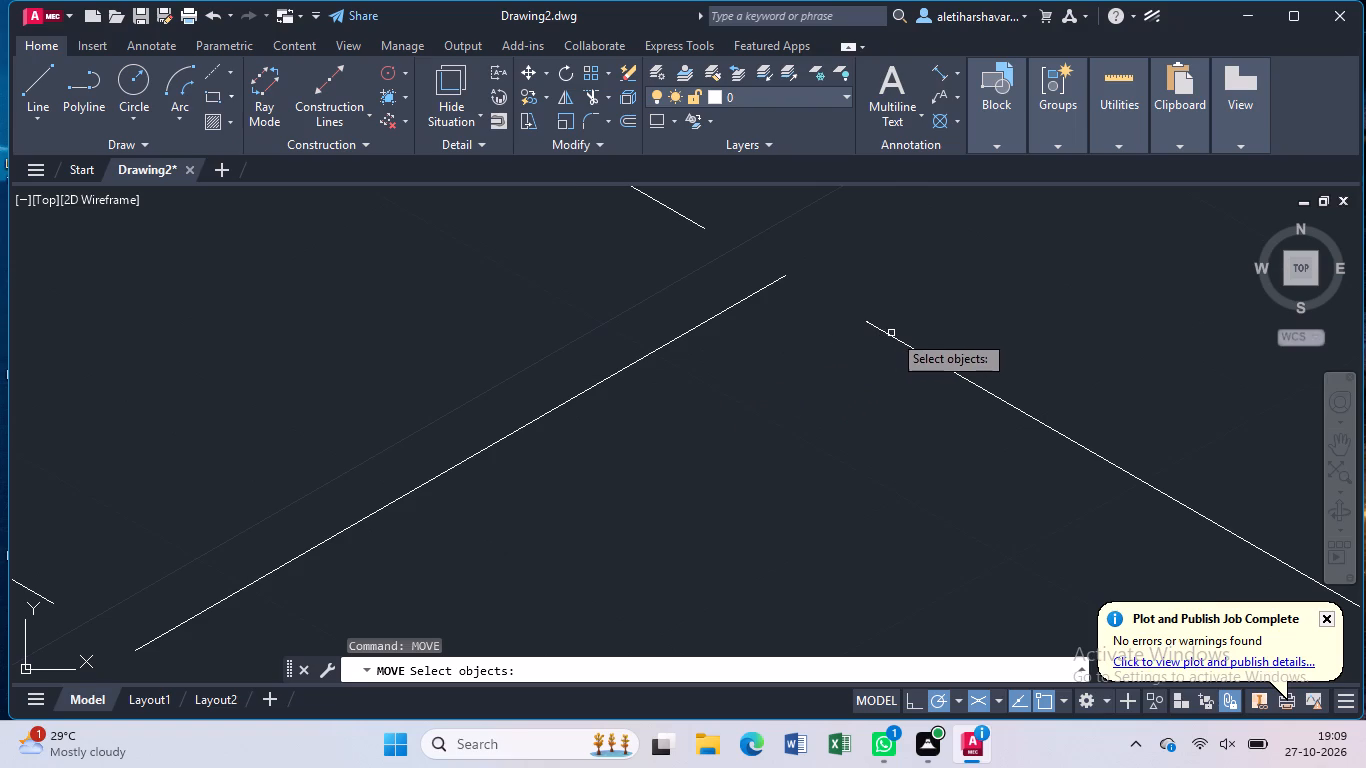
pyautogui.scroll(-3, 886, 359)
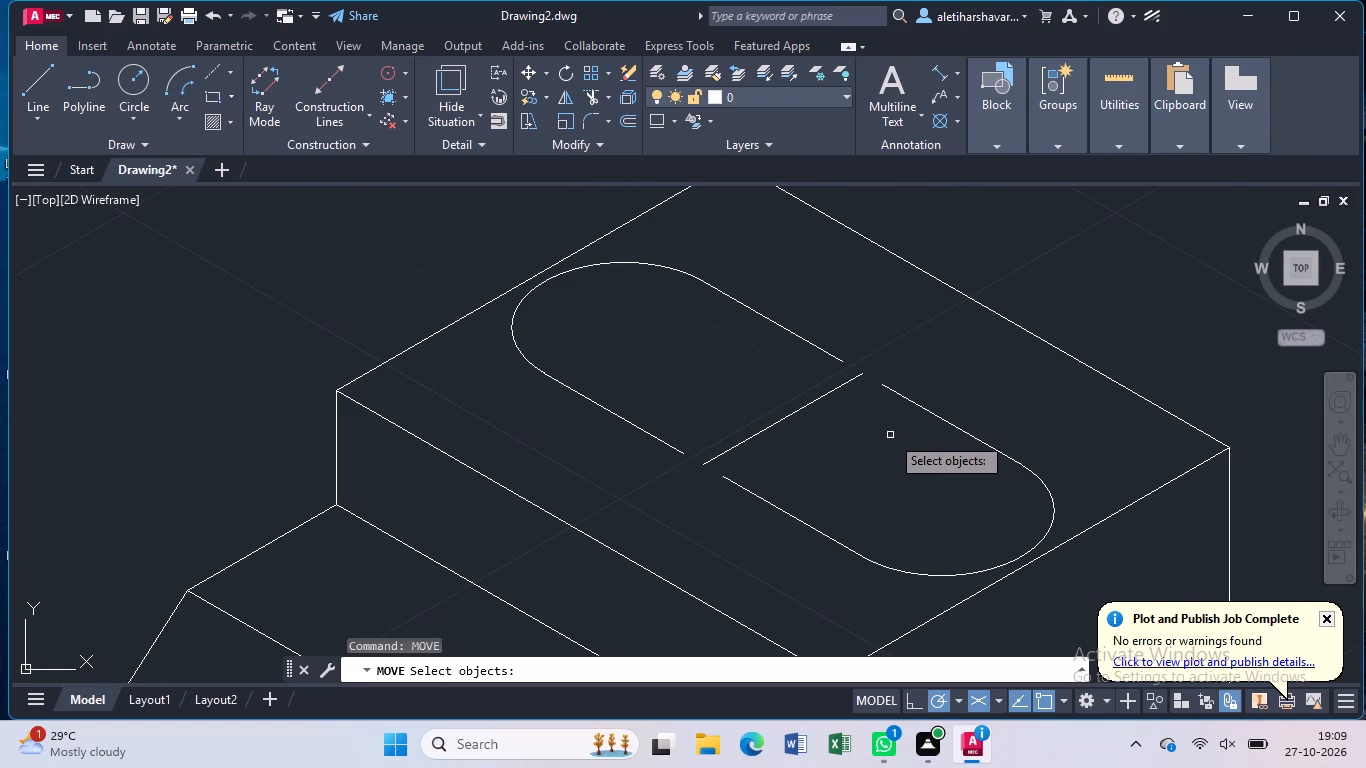
pyautogui.click(863, 555)
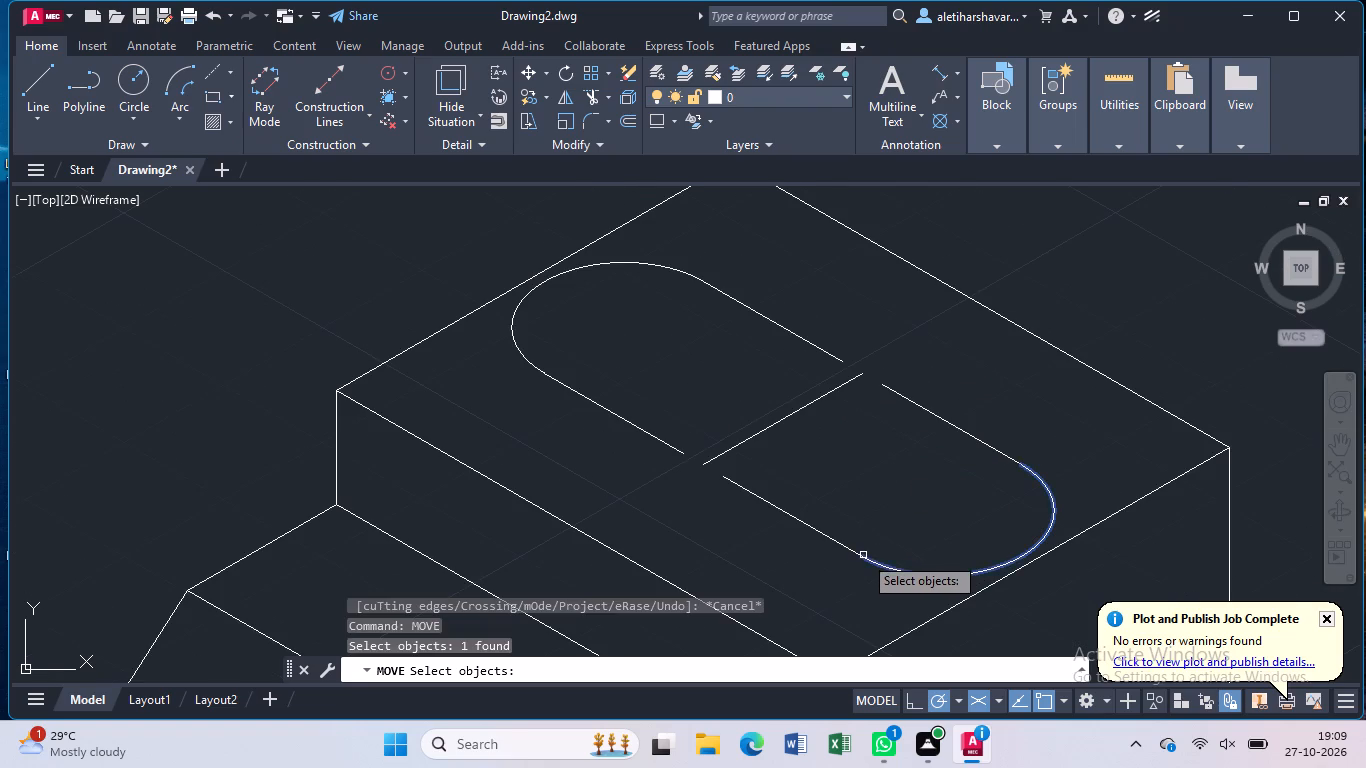
pyautogui.click(979, 440)
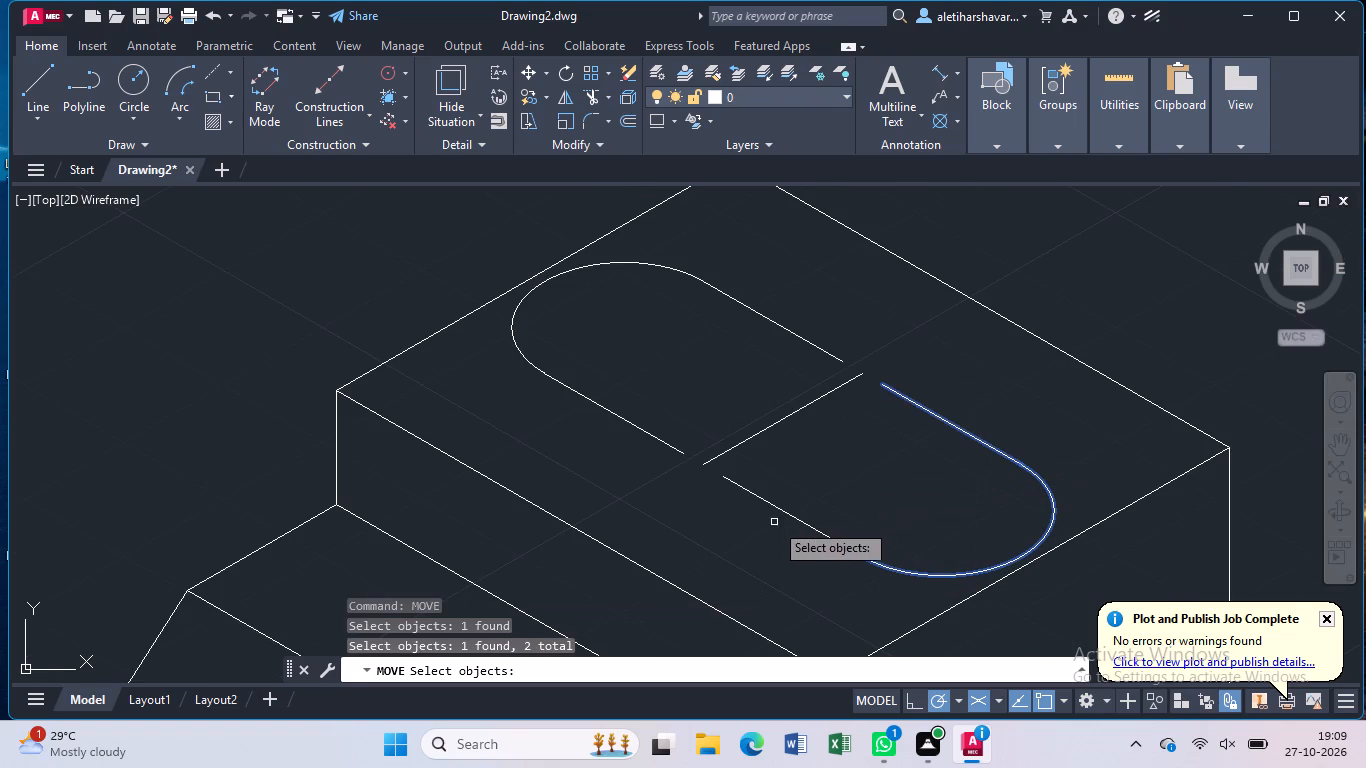
pyautogui.click(788, 515)
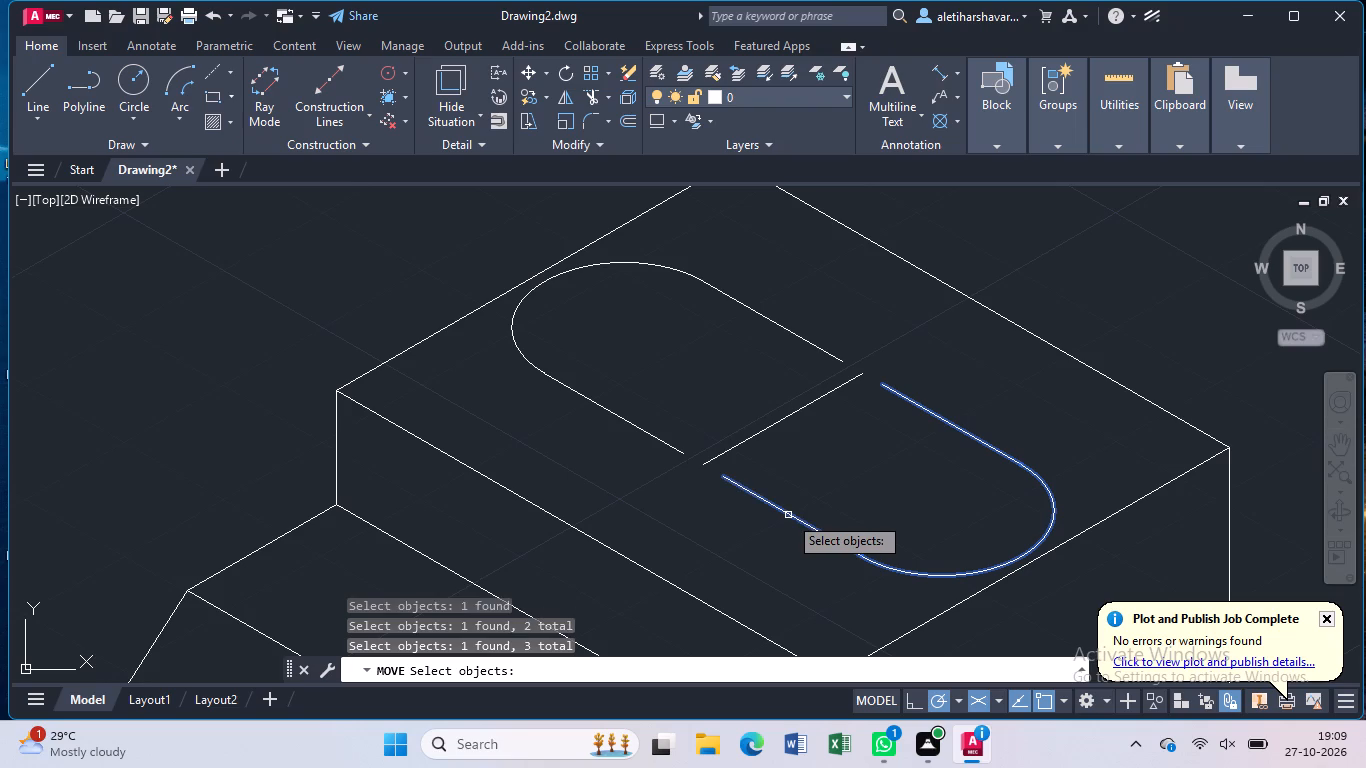
pyautogui.press('Return')
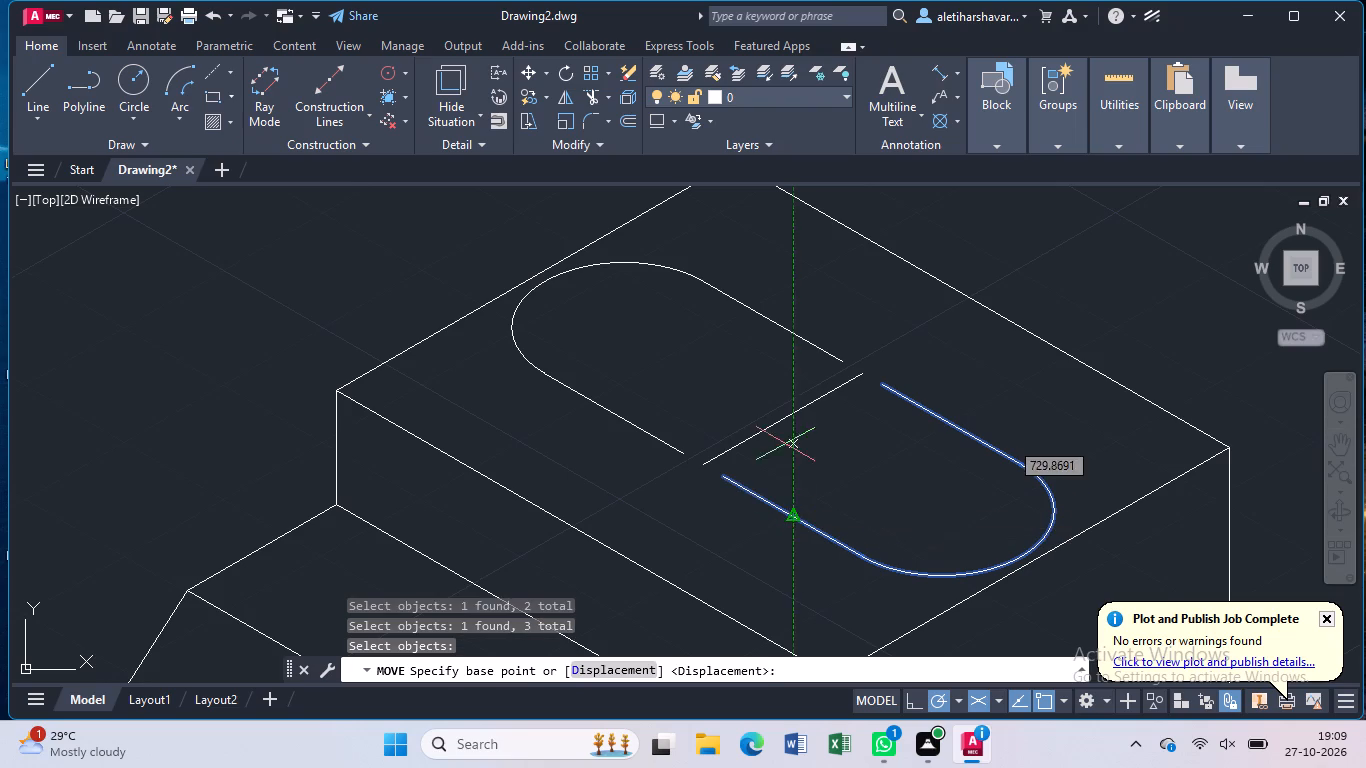
pyautogui.scroll(1, 840, 409)
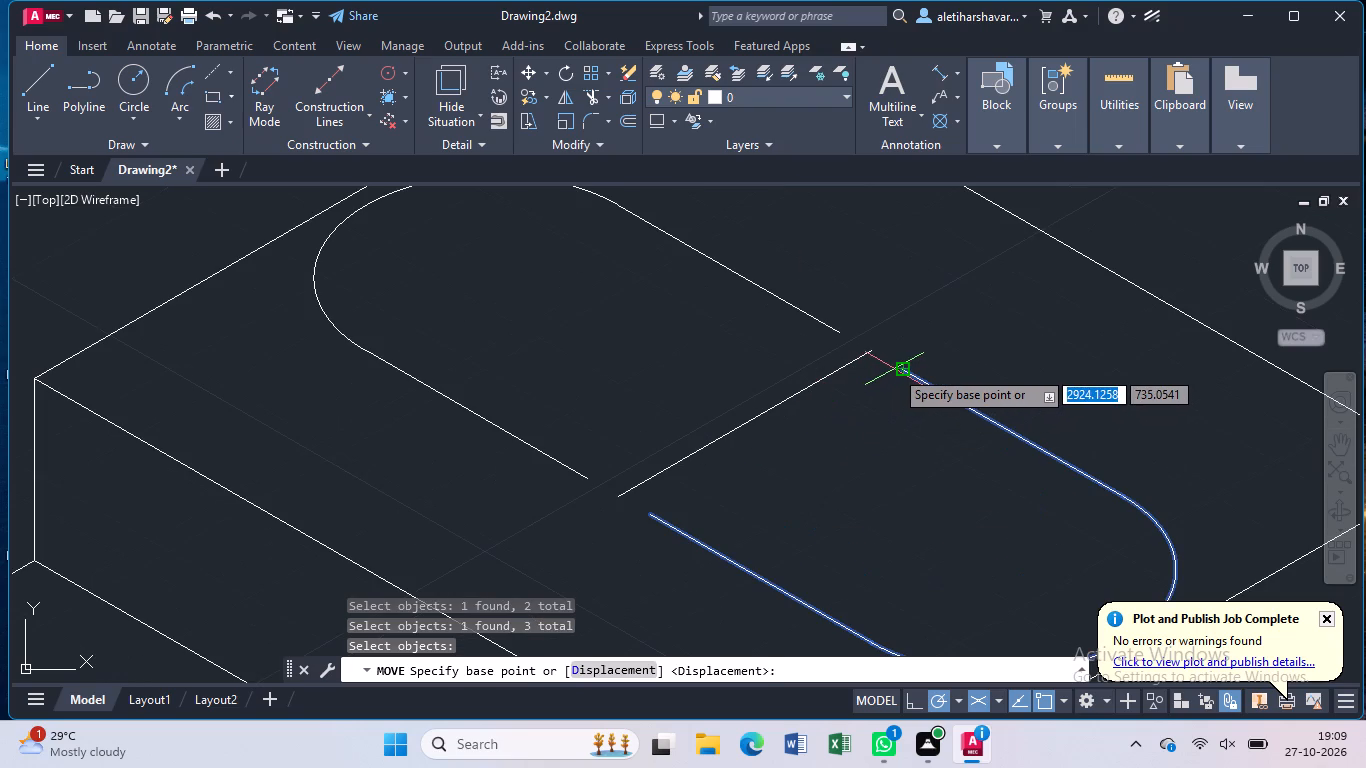
pyautogui.click(897, 369)
pyautogui.scroll(3, 855, 364)
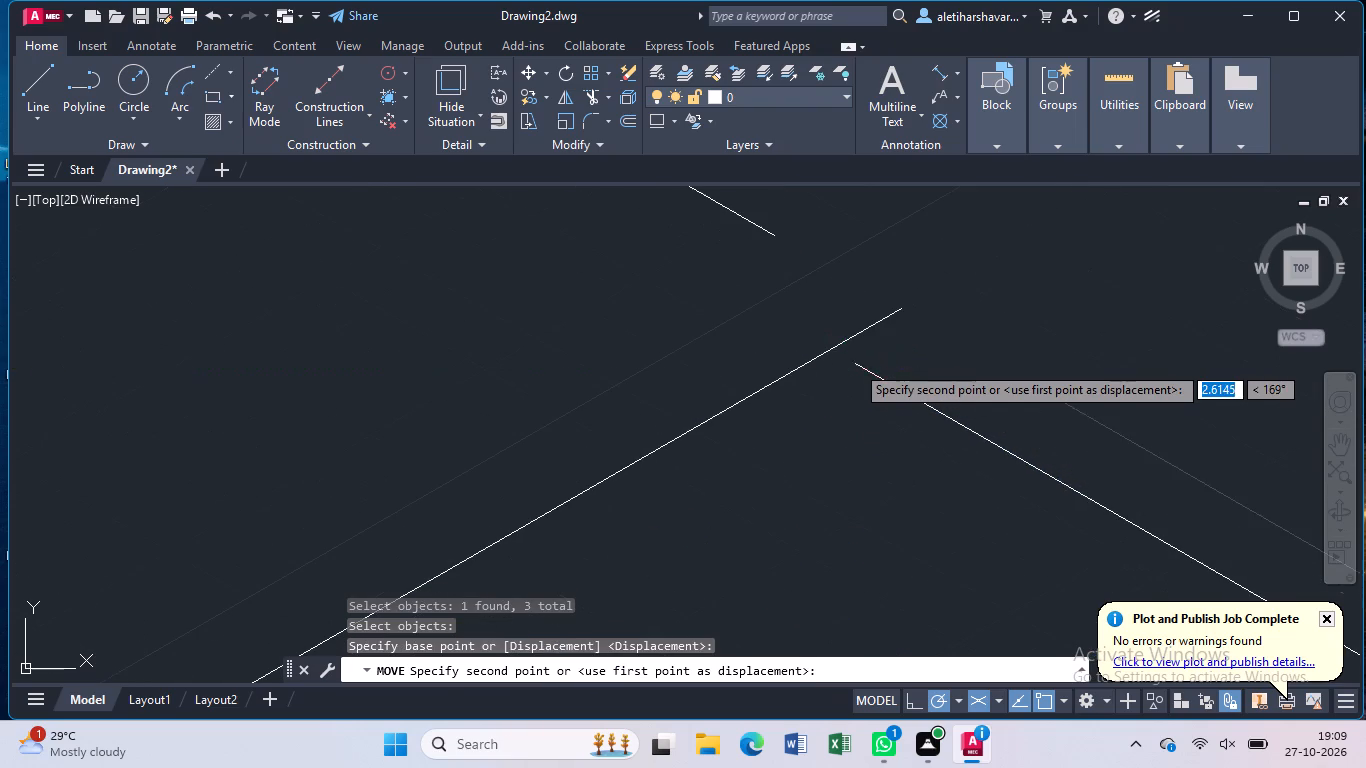
pyautogui.click(898, 311)
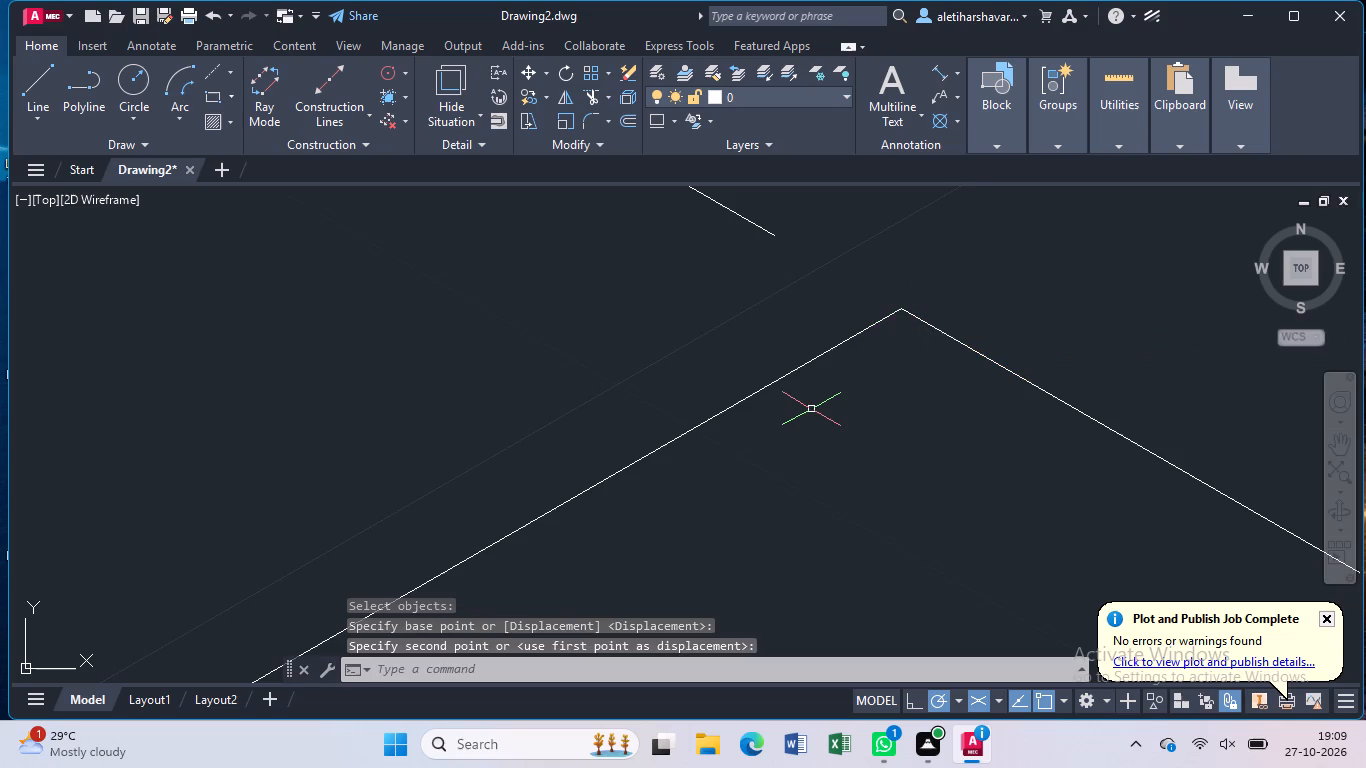
# Move the slot's left half, arc and both straight edges, from its rear edge's open end to the centre line's rear end.
pyautogui.scroll(-3, 818, 414)
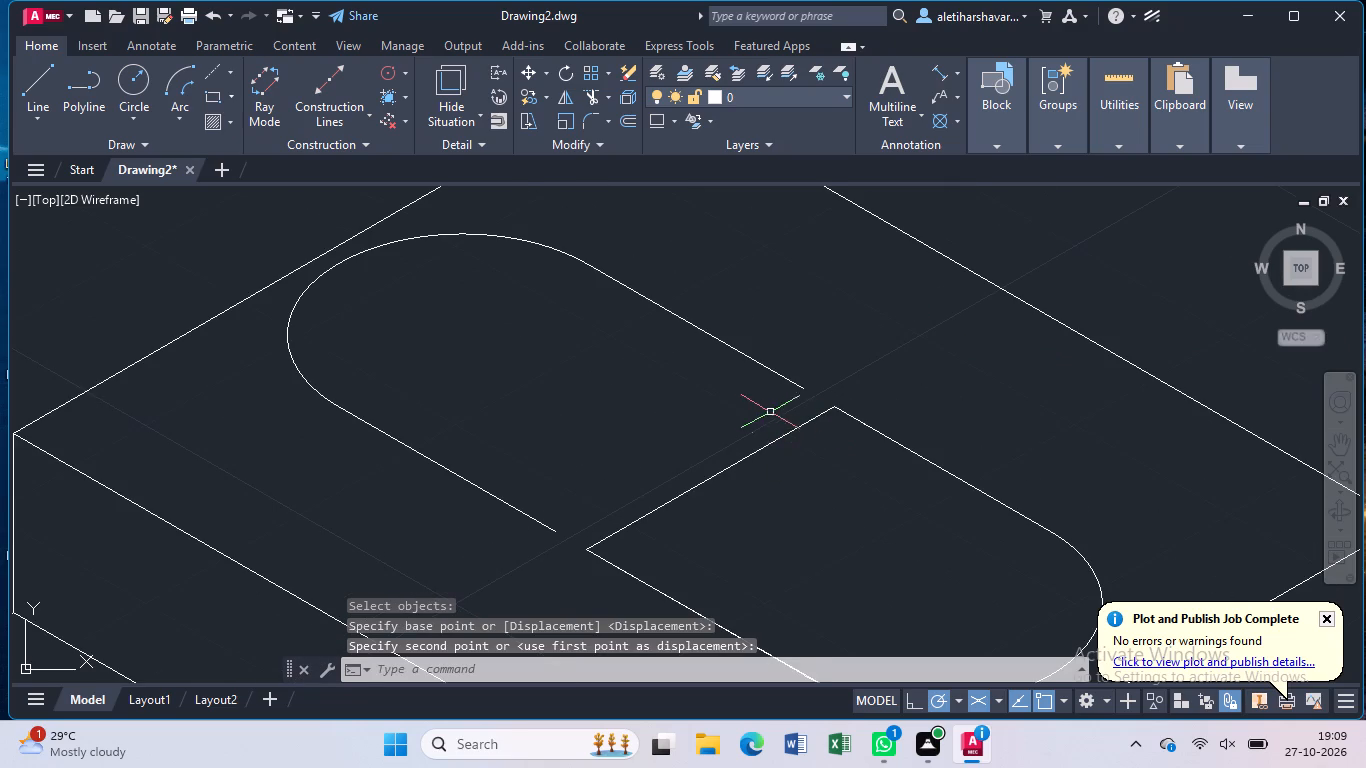
pyautogui.click(418, 240)
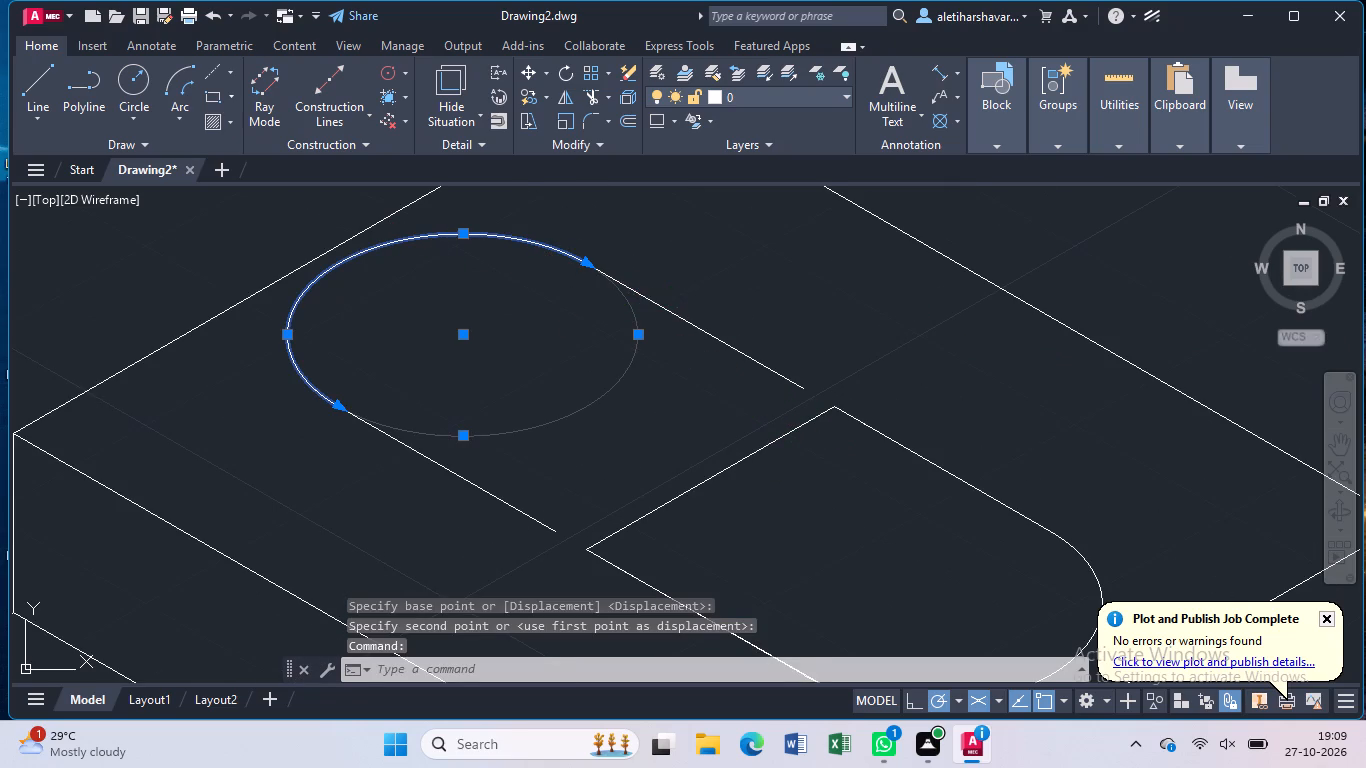
pyautogui.click(650, 299)
pyautogui.click(470, 481)
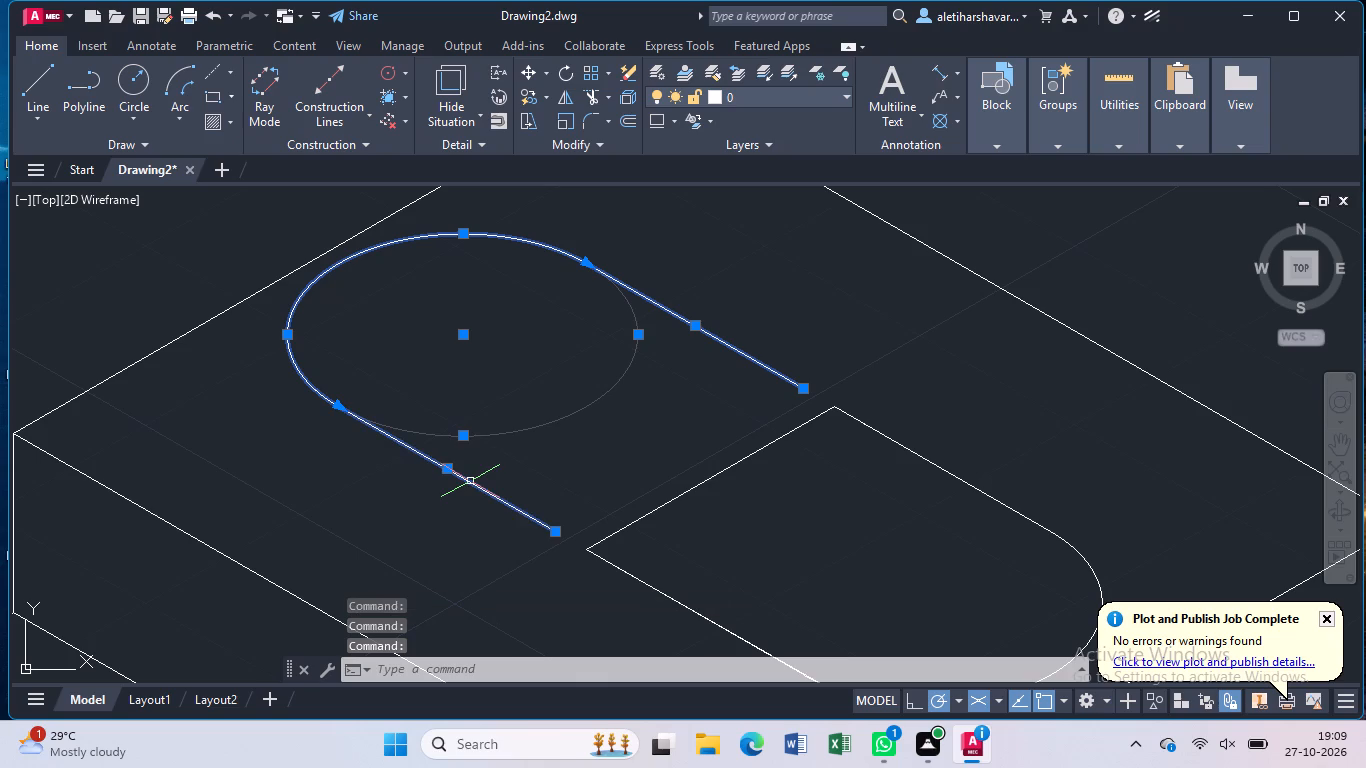
pyautogui.write('mo')
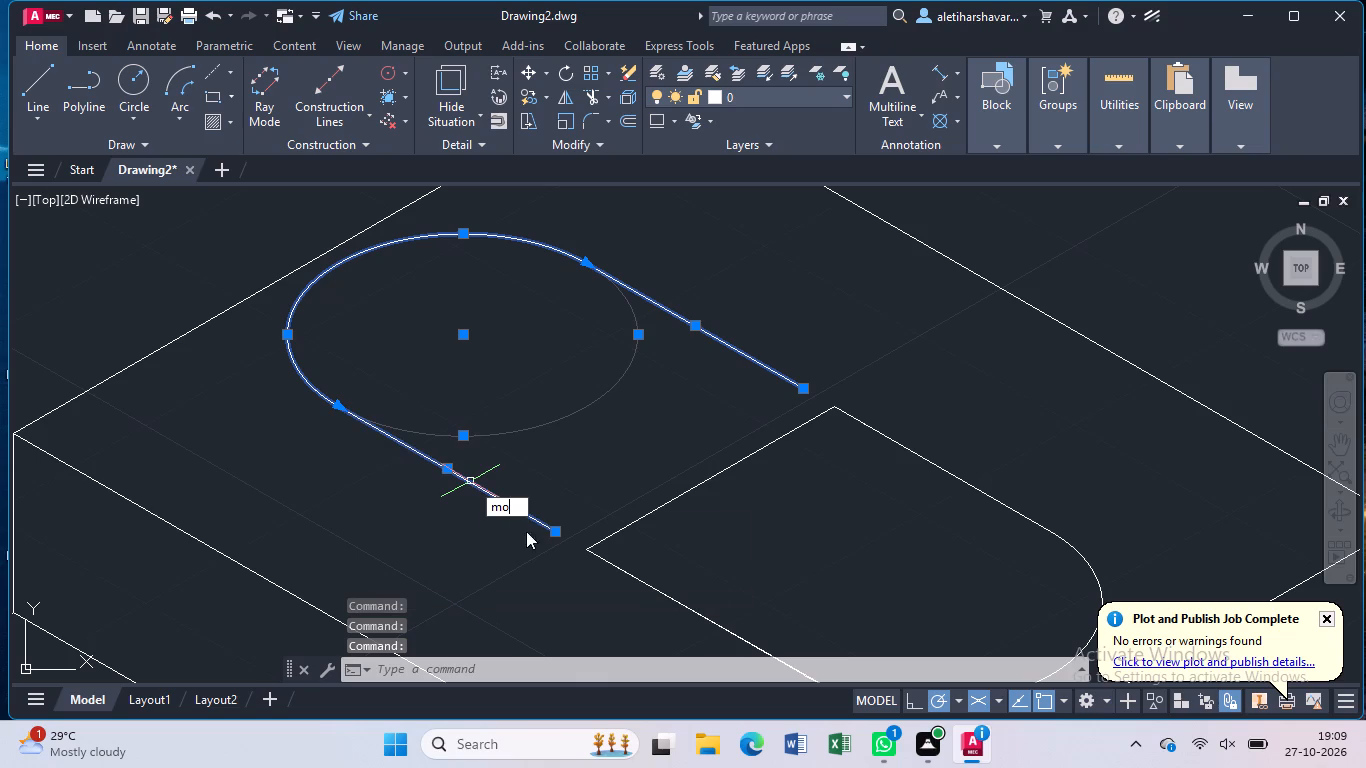
pyautogui.click(529, 537)
pyautogui.scroll(1, 774, 394)
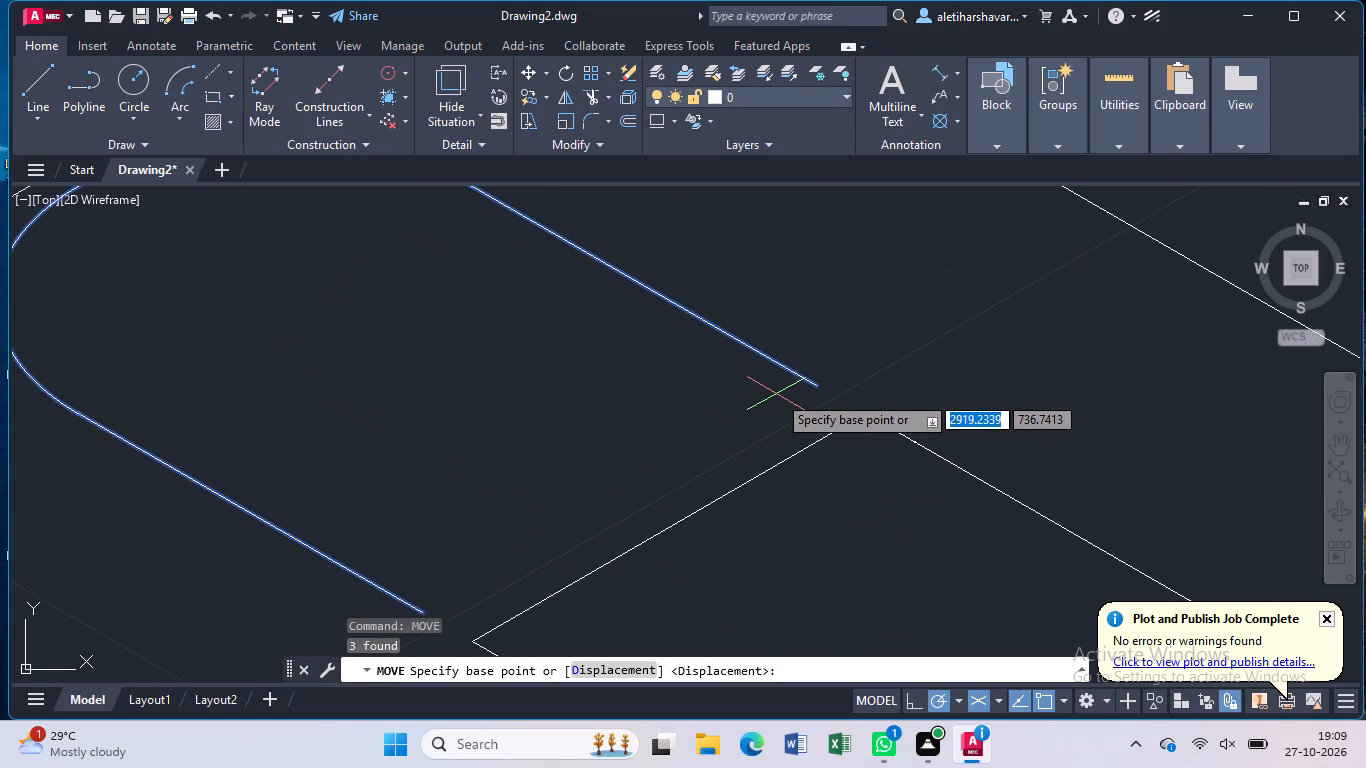
pyautogui.click(811, 383)
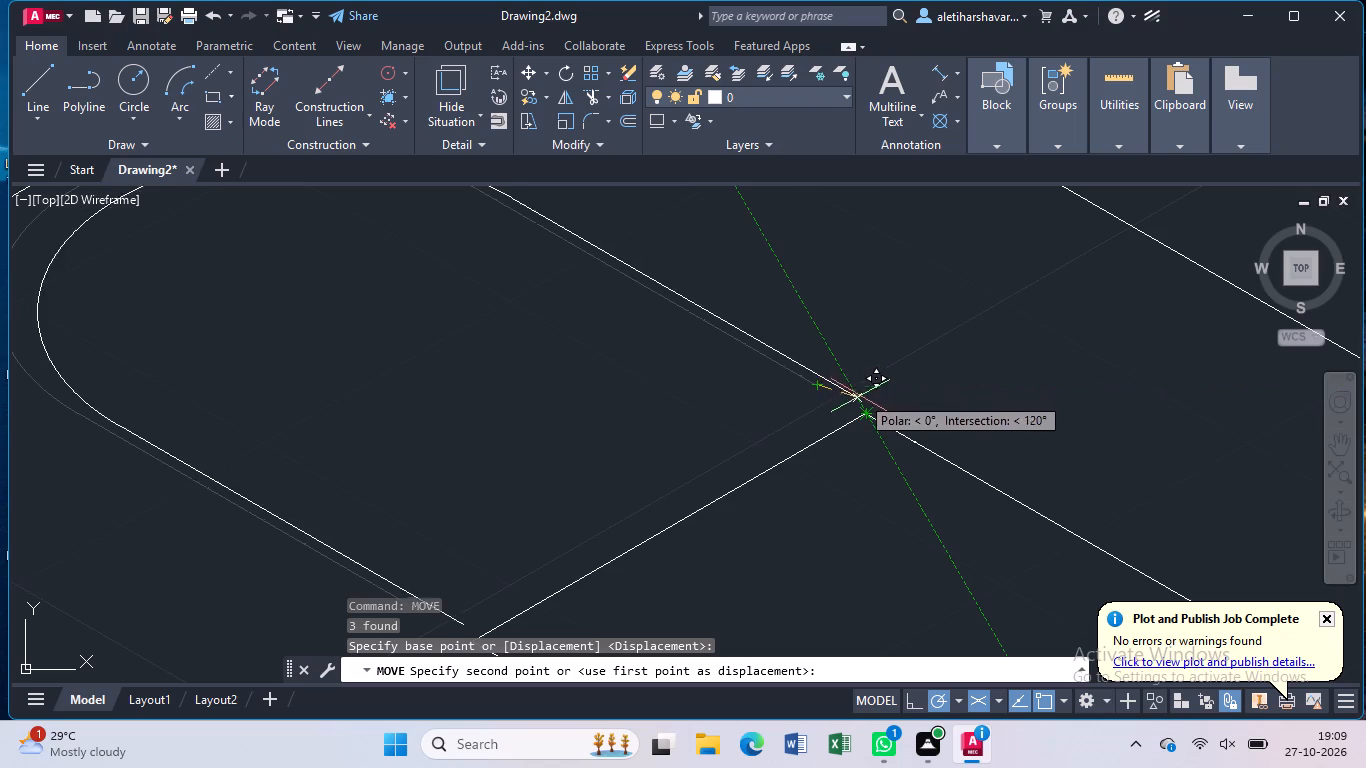
pyautogui.click(864, 412)
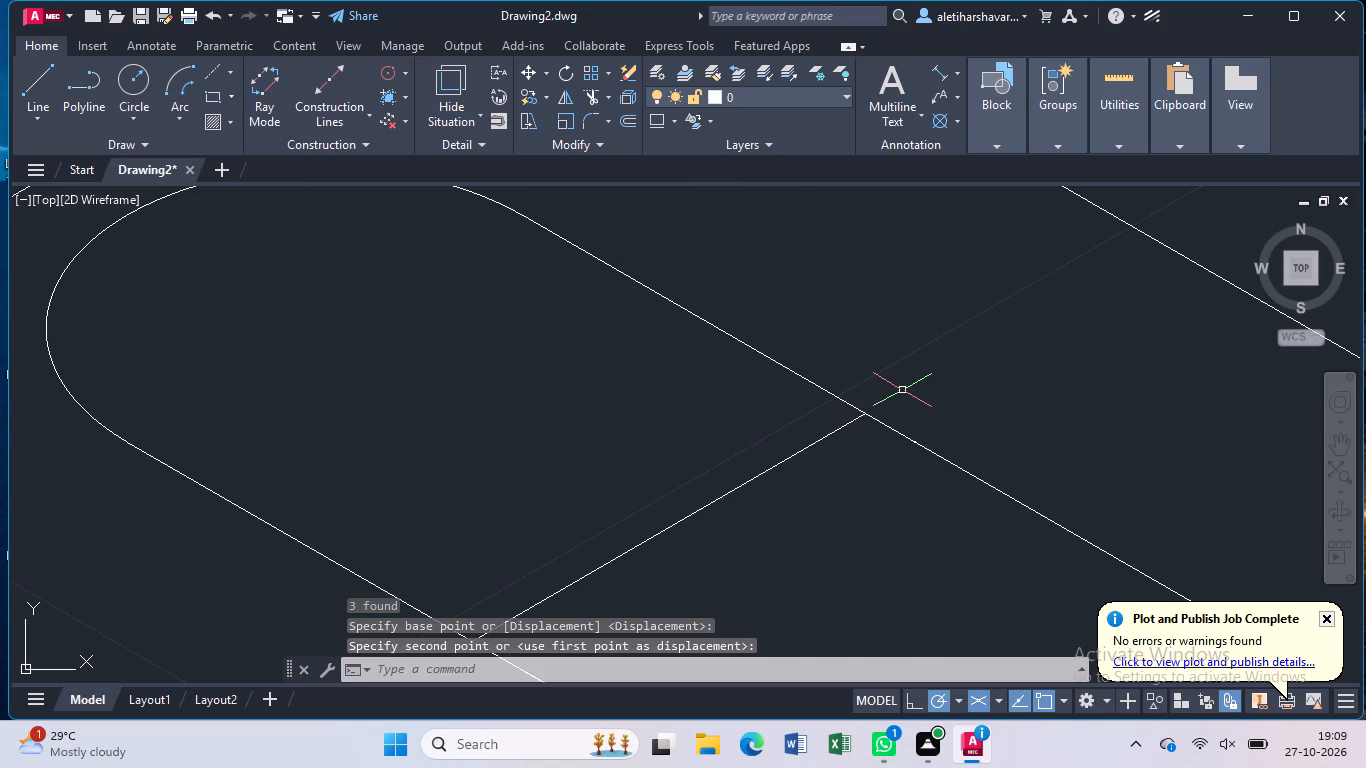
# Delete the centre line running across the slot.
pyautogui.scroll(-2, 905, 390)
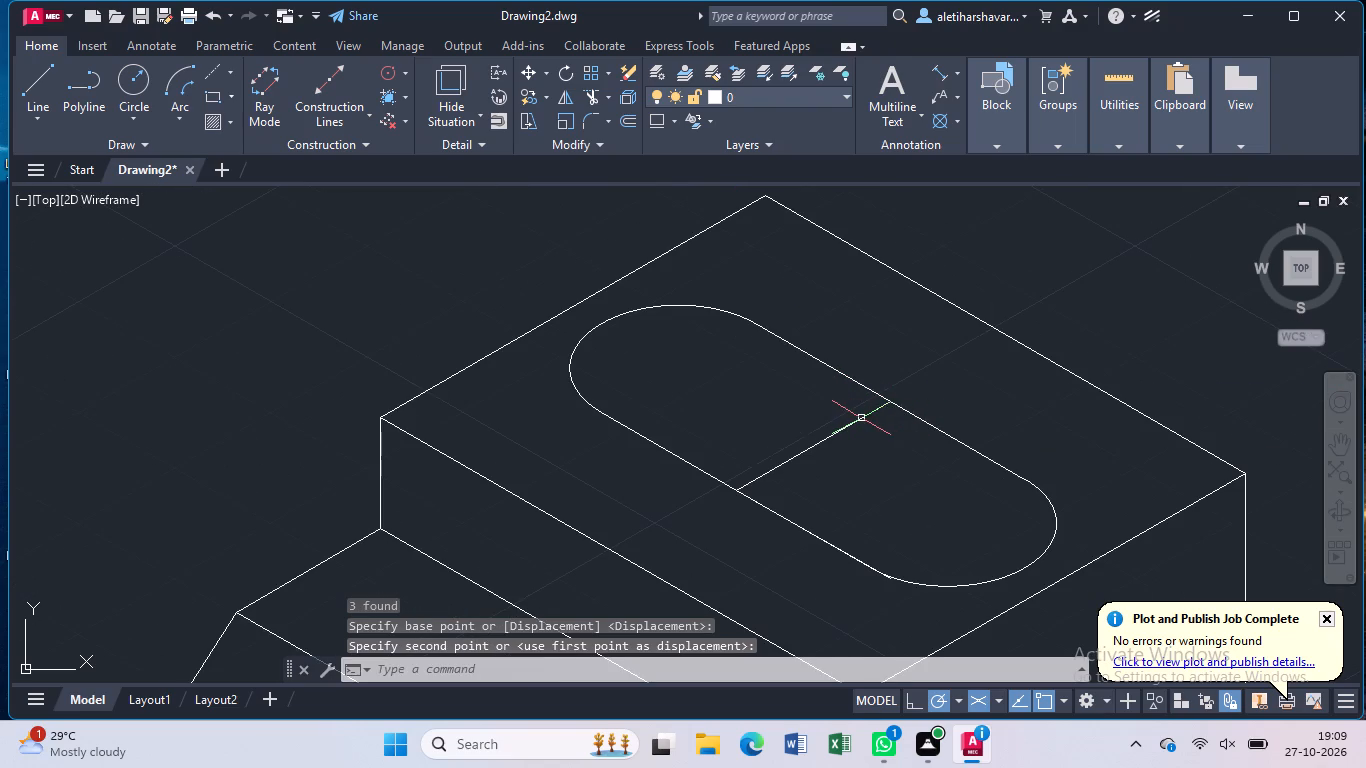
pyautogui.click(861, 418)
pyautogui.press('Delete')
pyautogui.scroll(-1, 861, 418)
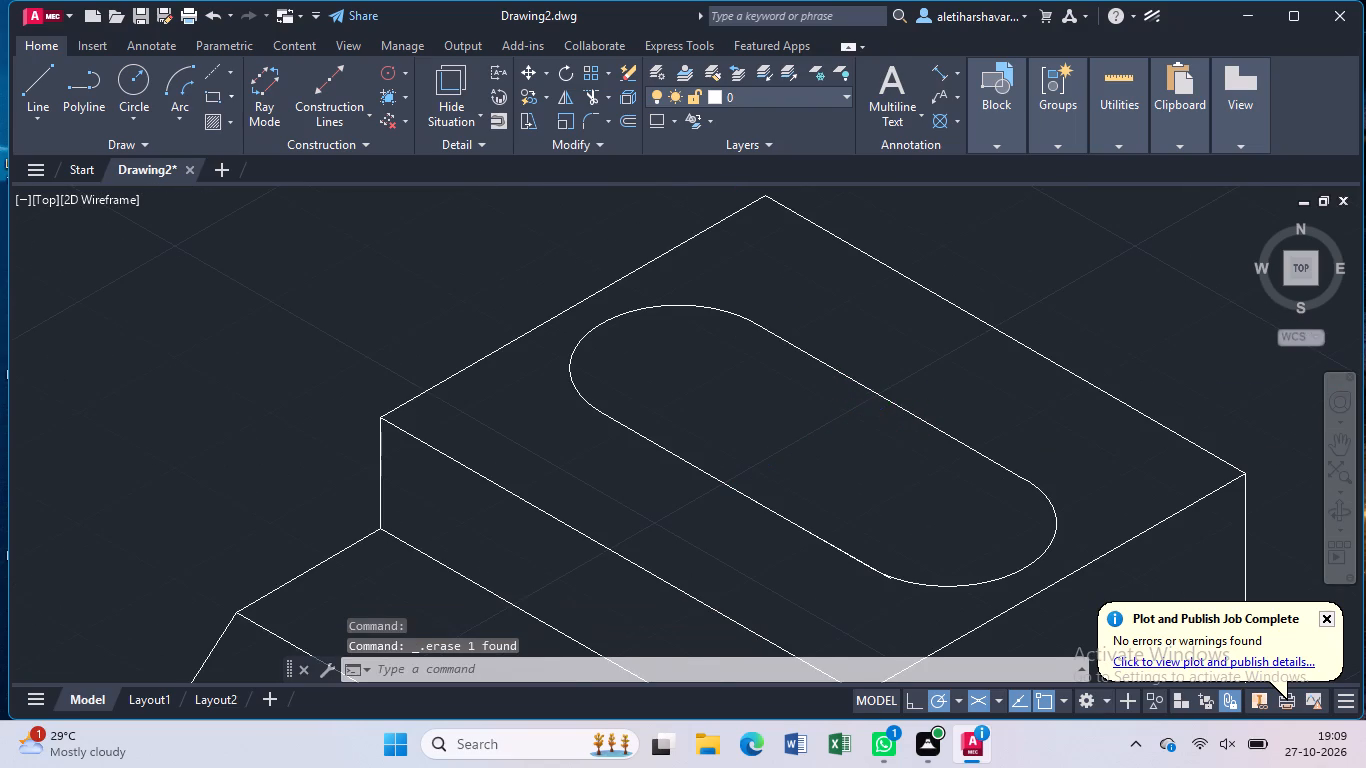
pyautogui.scroll(-1, 861, 418)
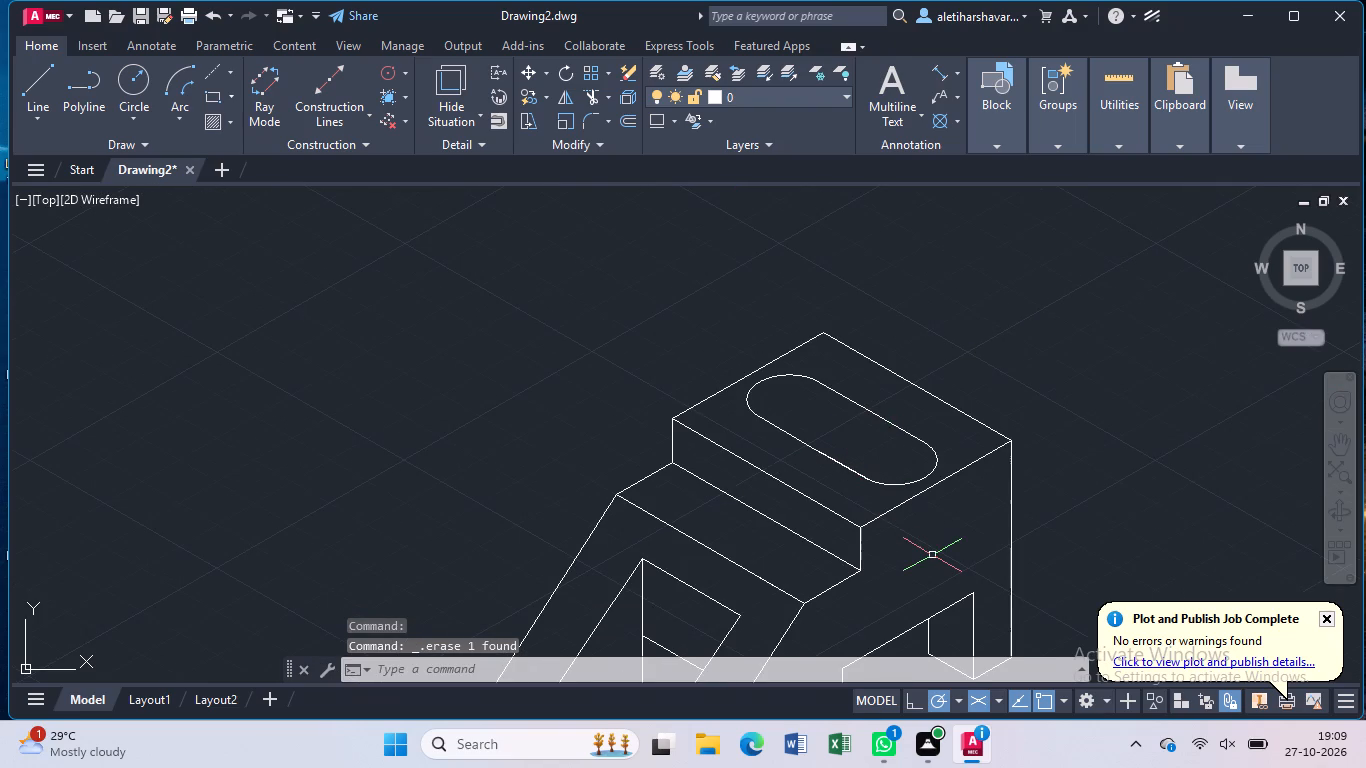
pyautogui.moveTo(934, 556); pyautogui.dragTo(853, 398, button='middle')
pyautogui.scroll(-1, 853, 398)
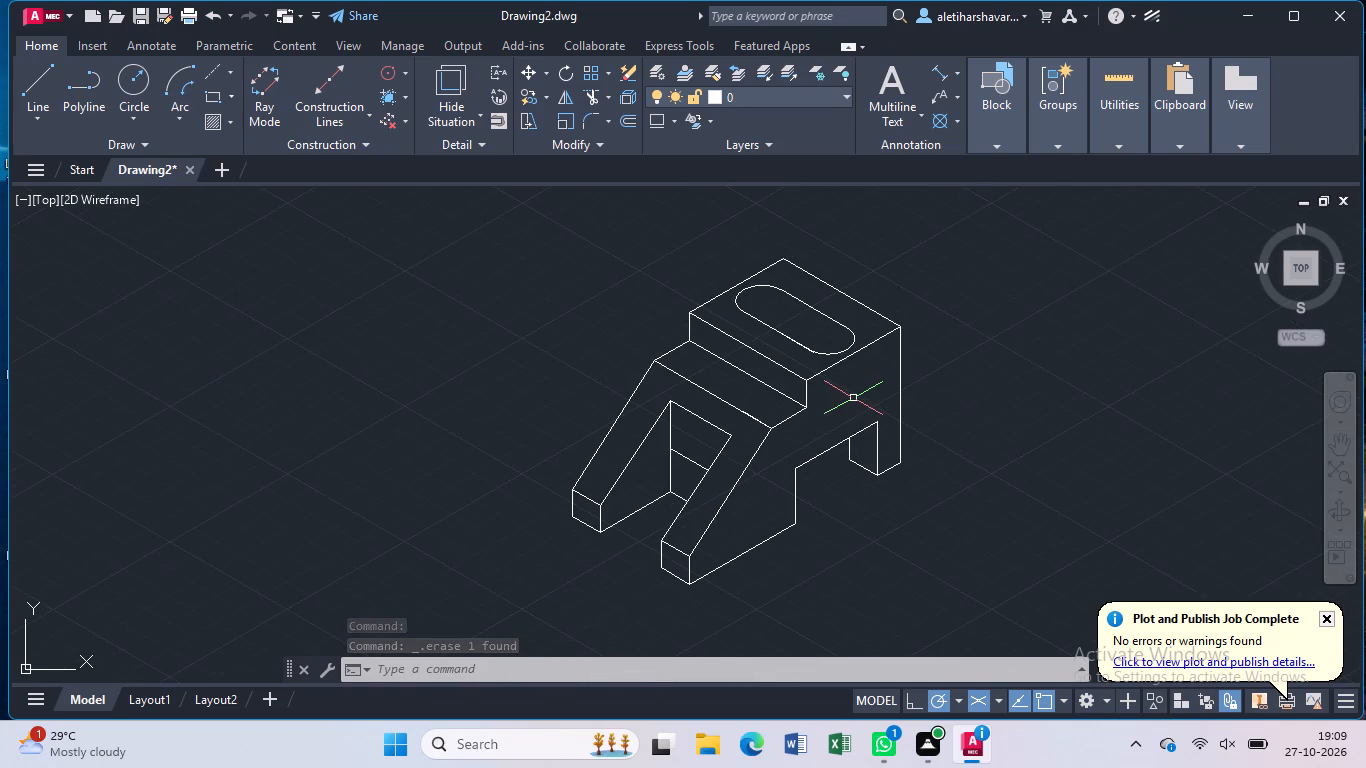
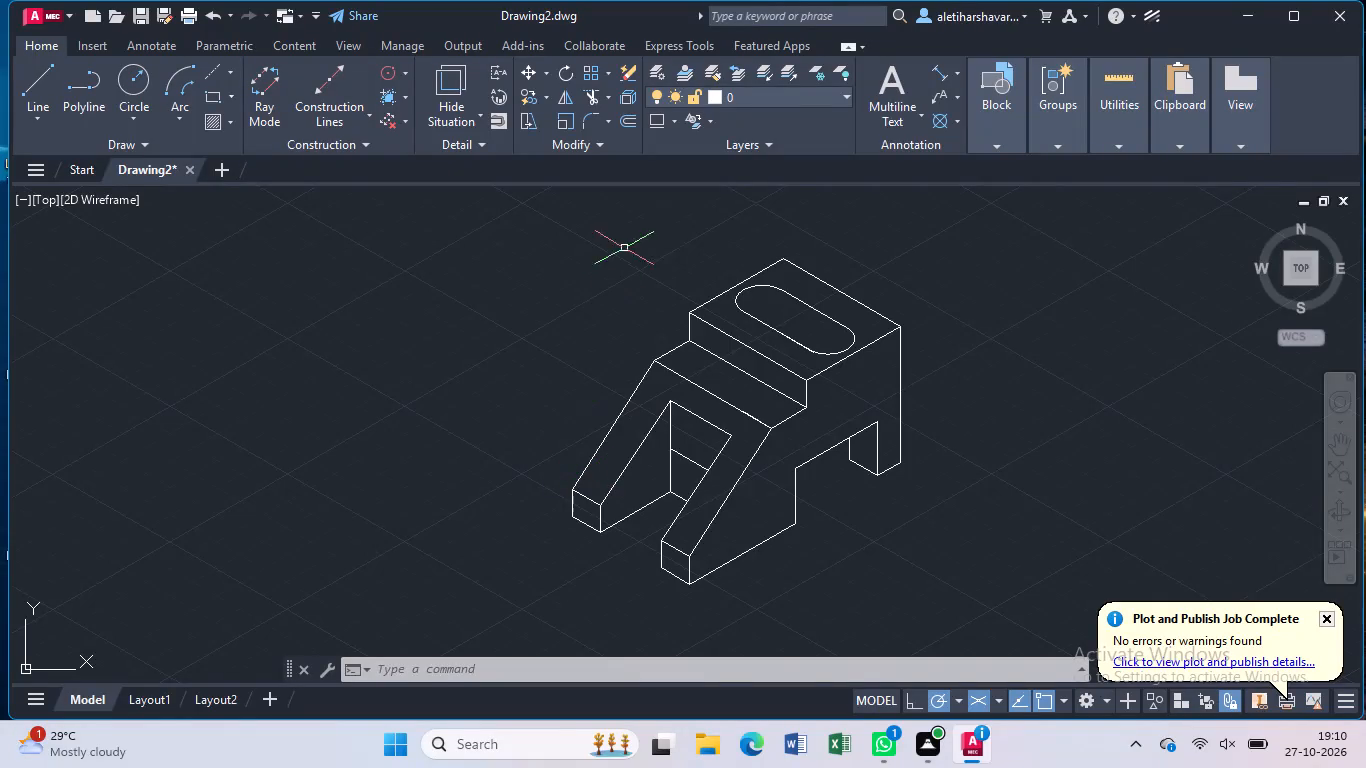
# Add an aligned dimension to the tall vertical edge at the part's rear right corner, keeping the measured text.
pyautogui.click(945, 74)
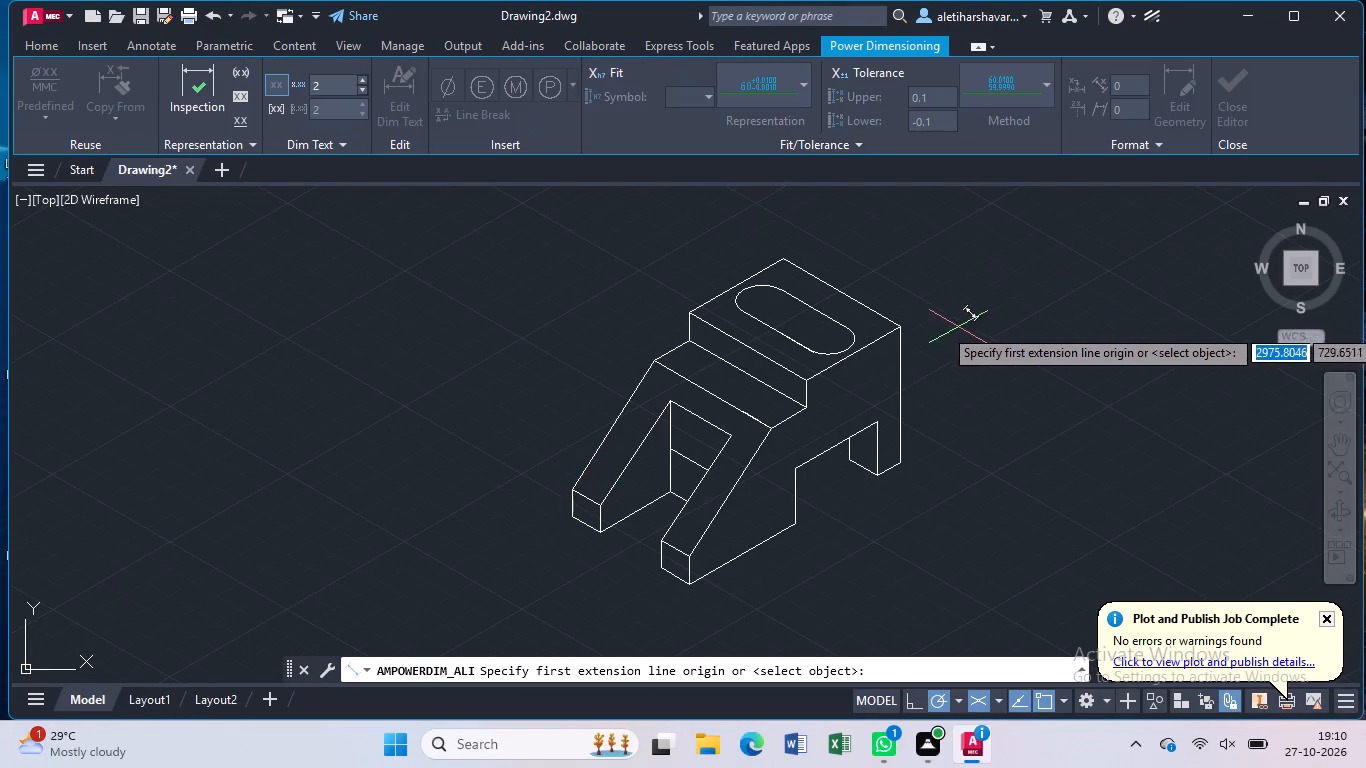
pyautogui.click(904, 323)
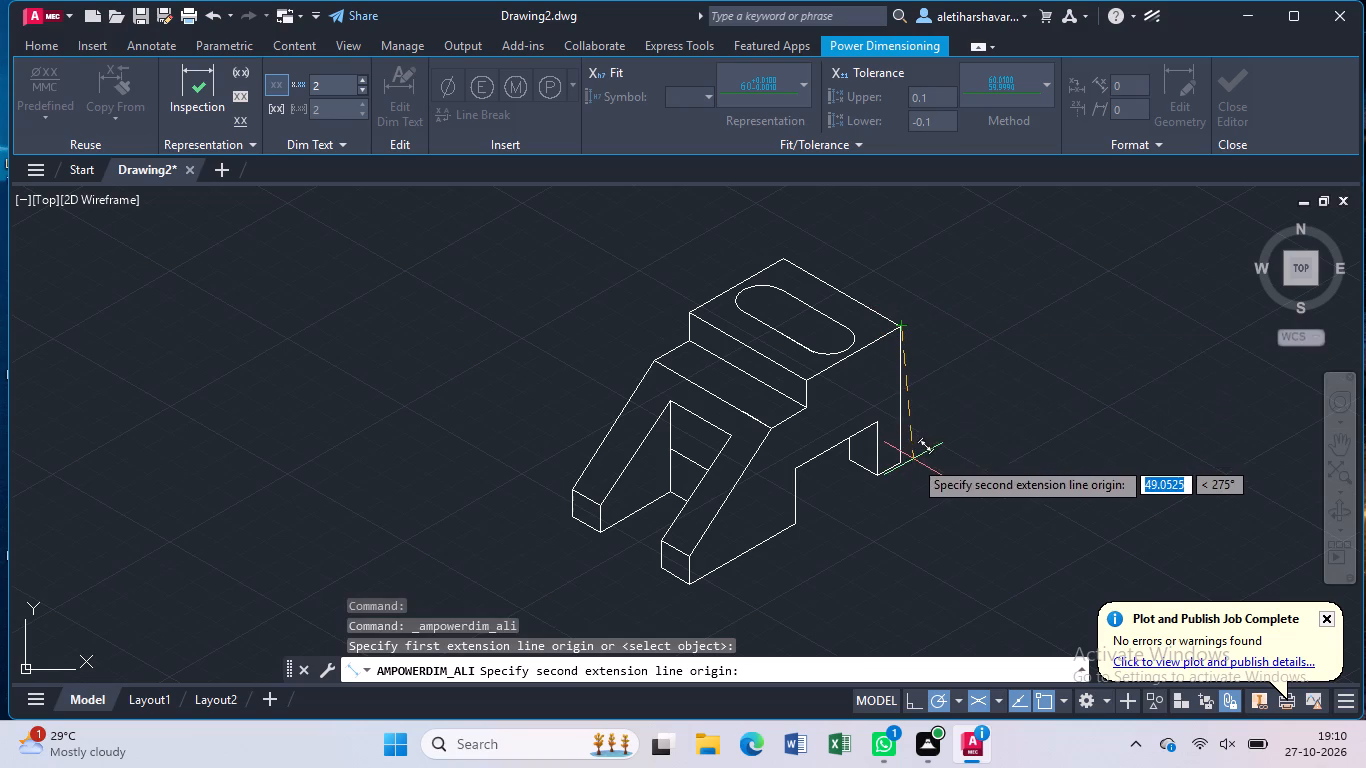
pyautogui.click(902, 465)
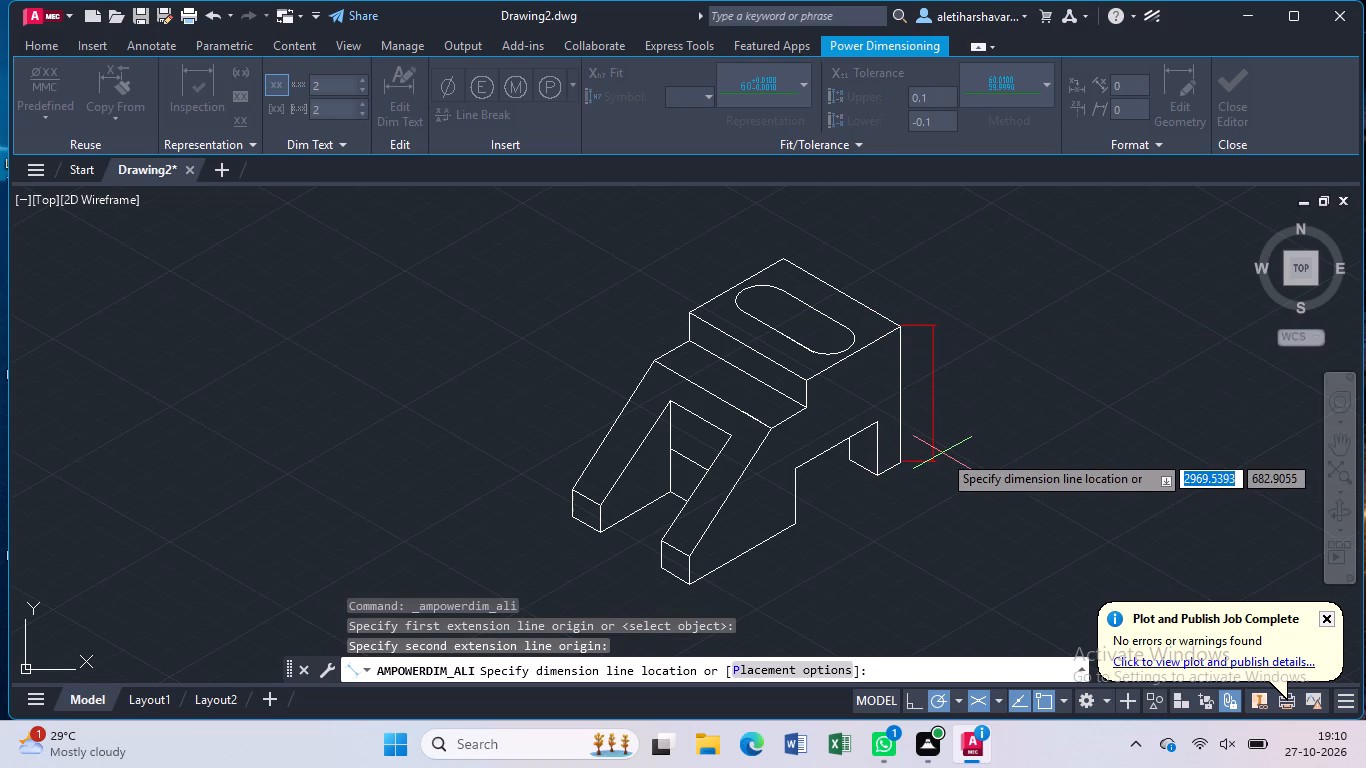
pyautogui.click(942, 453)
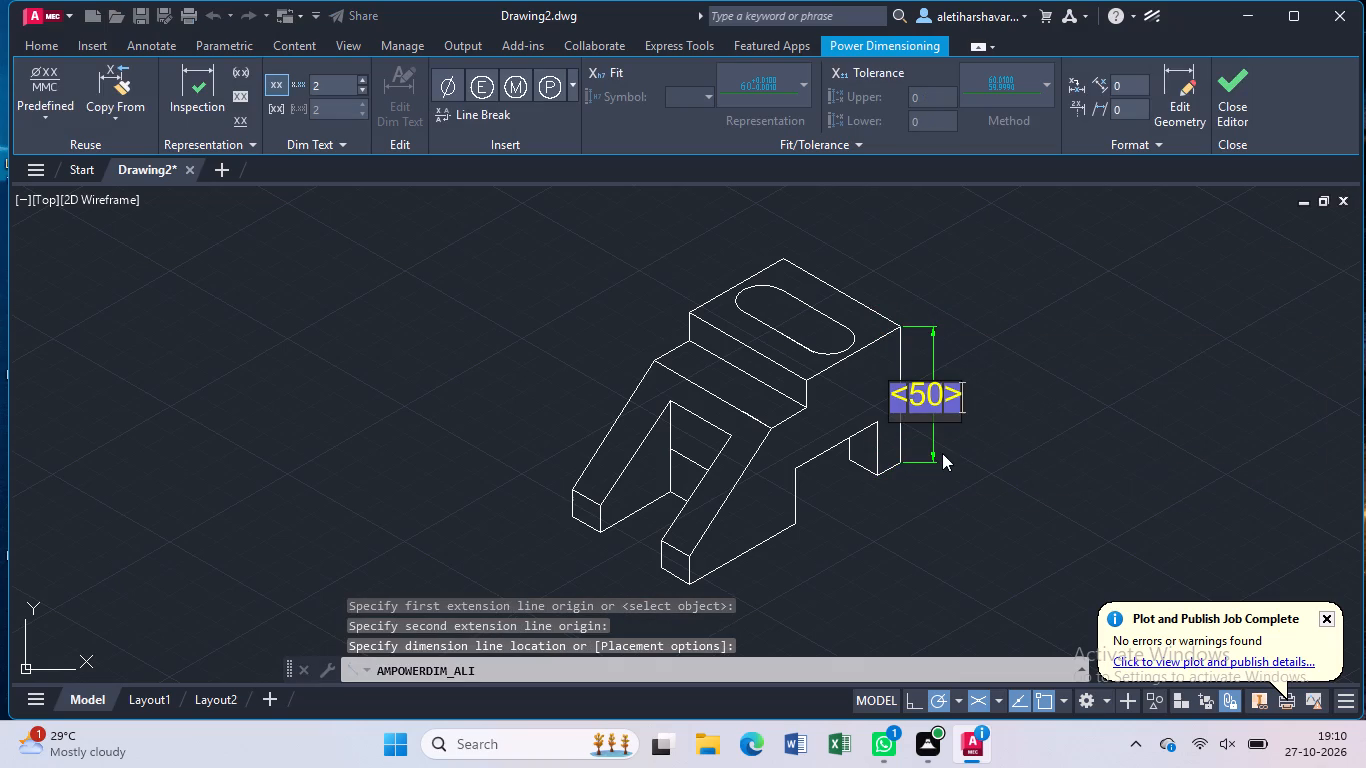
pyautogui.press('Return')
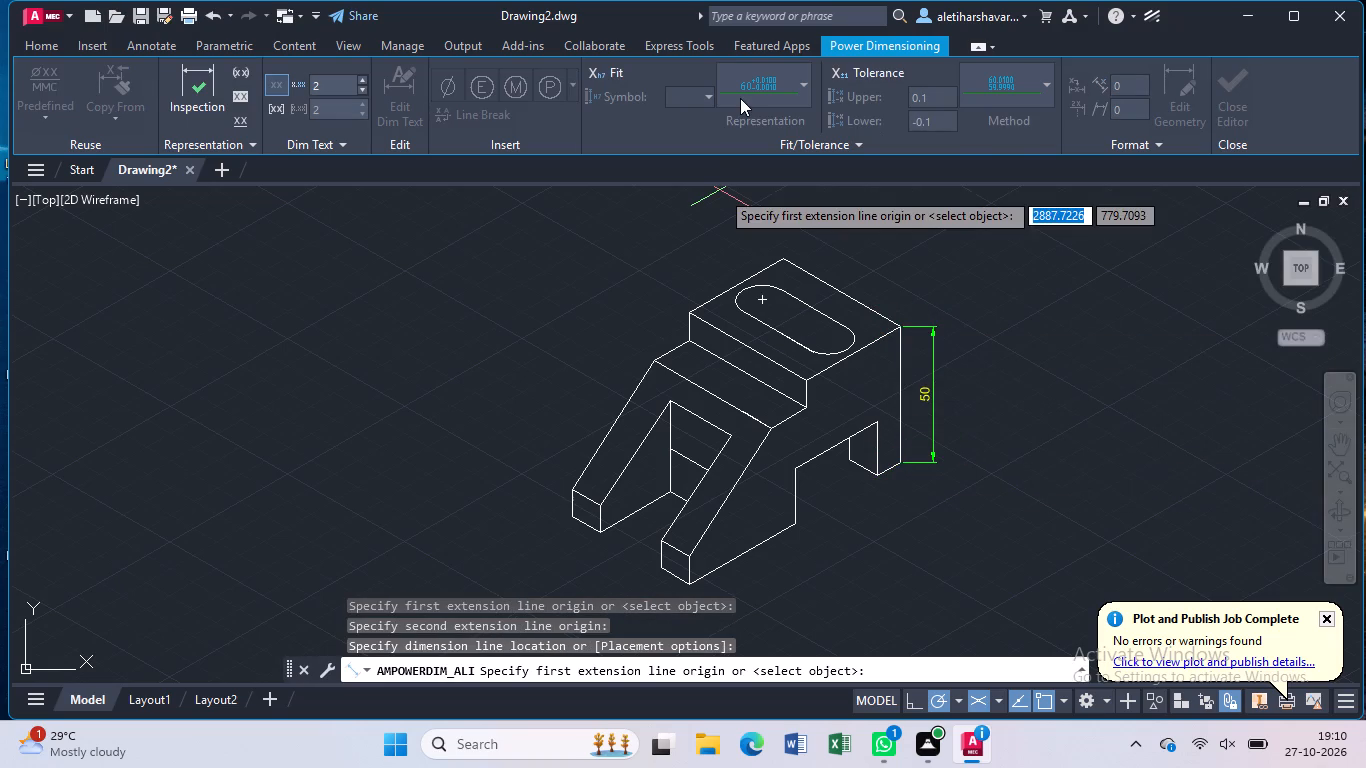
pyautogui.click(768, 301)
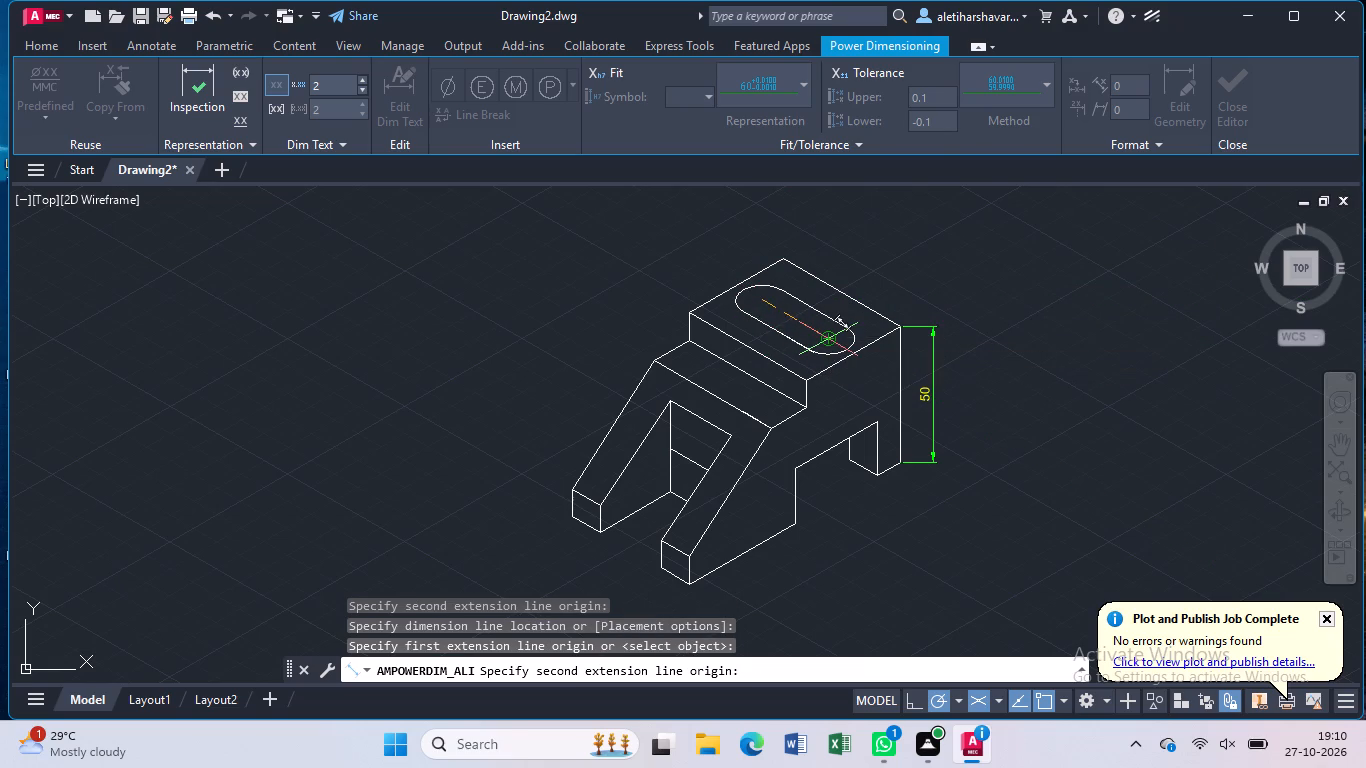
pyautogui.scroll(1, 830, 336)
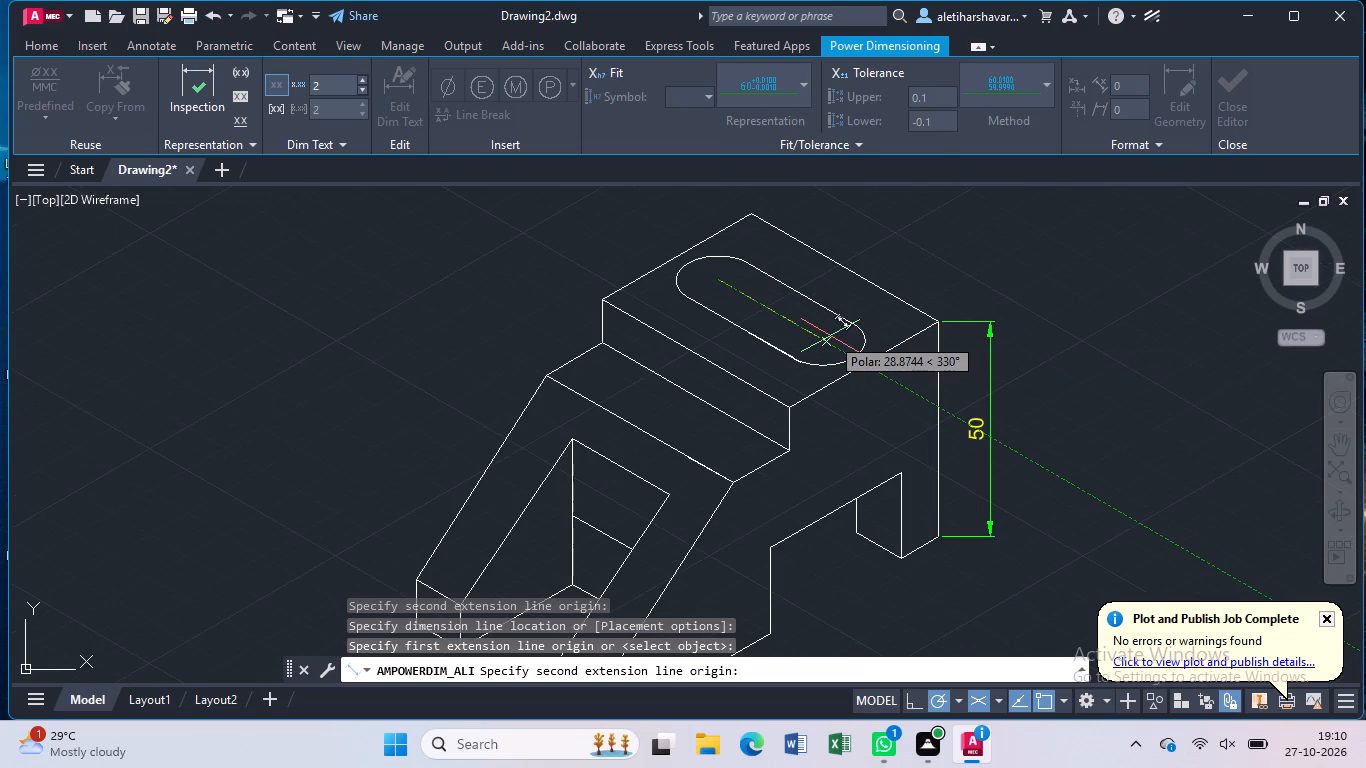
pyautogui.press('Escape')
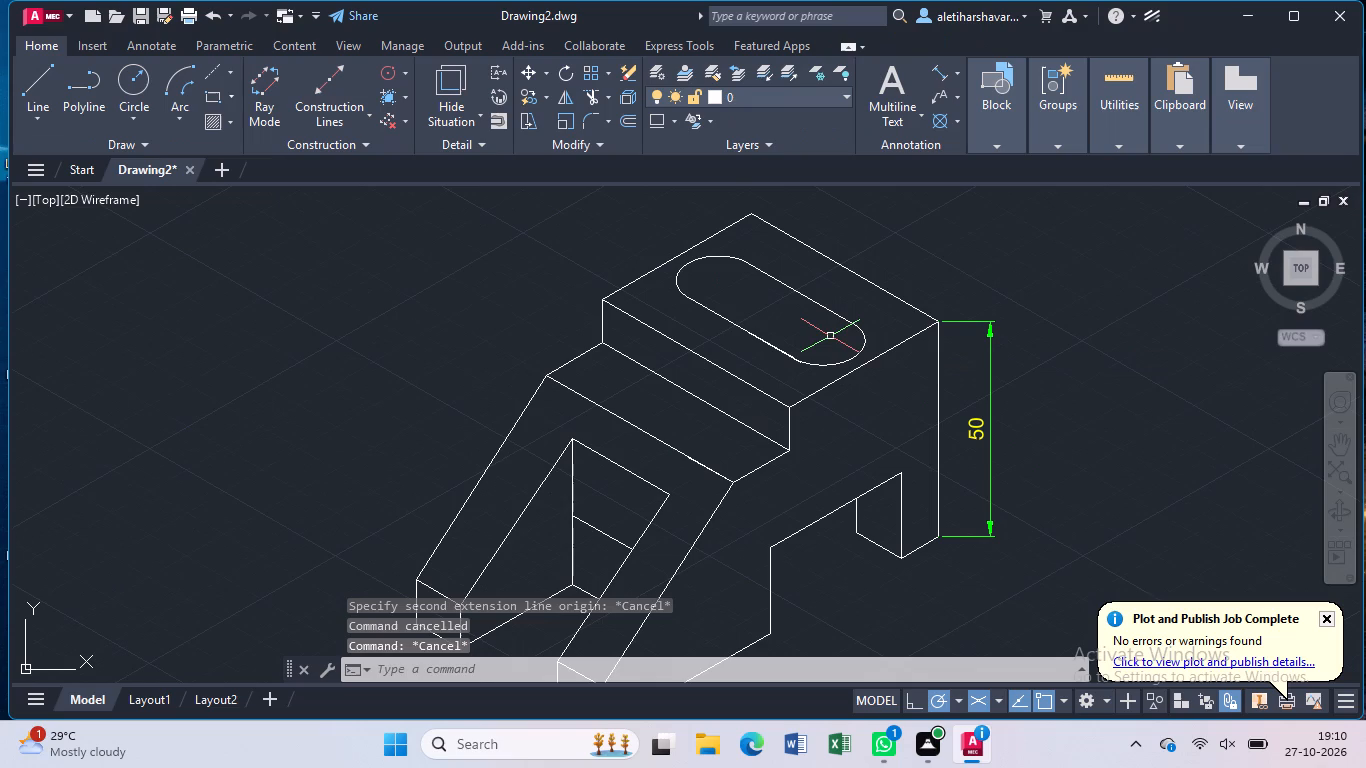
# Add an aligned dimension along the top face's rear edge, offset outside the part, keeping the measured text.
pyautogui.click(944, 77)
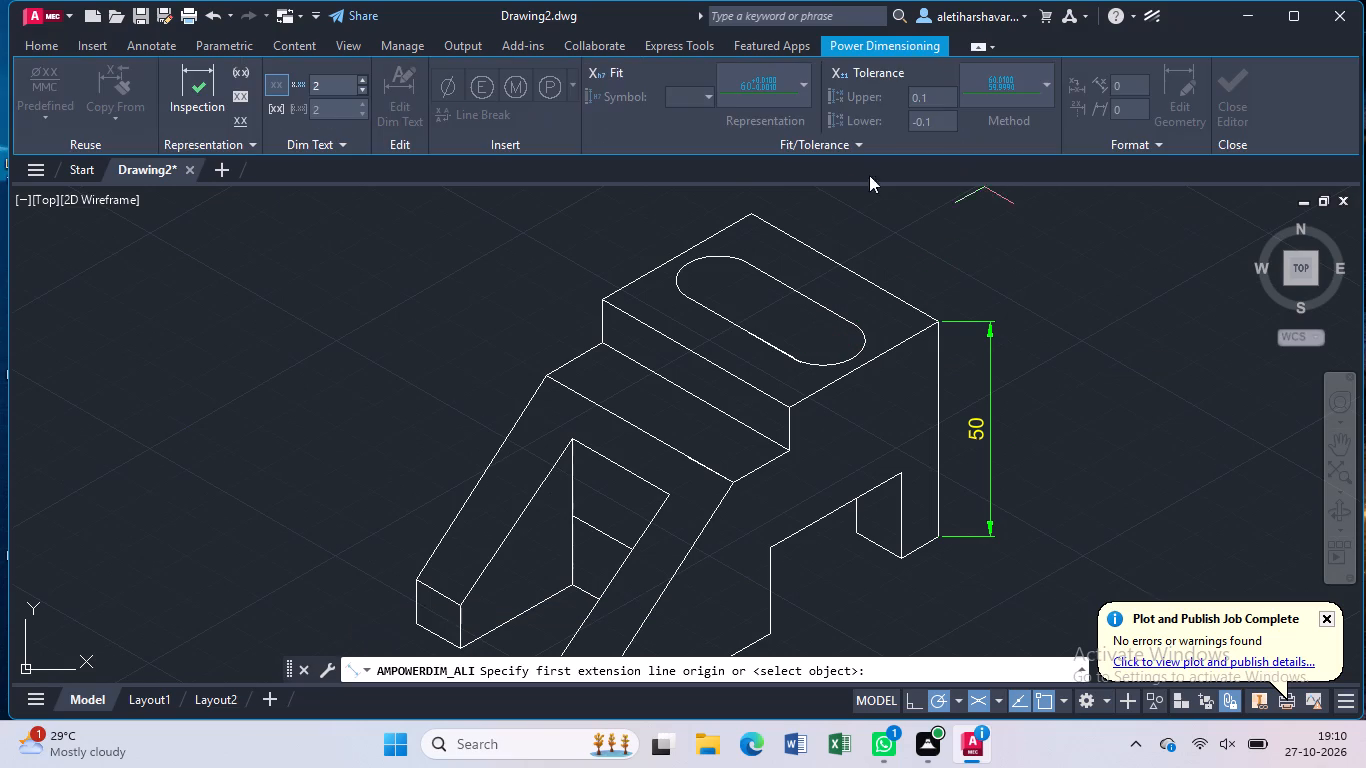
pyautogui.click(756, 215)
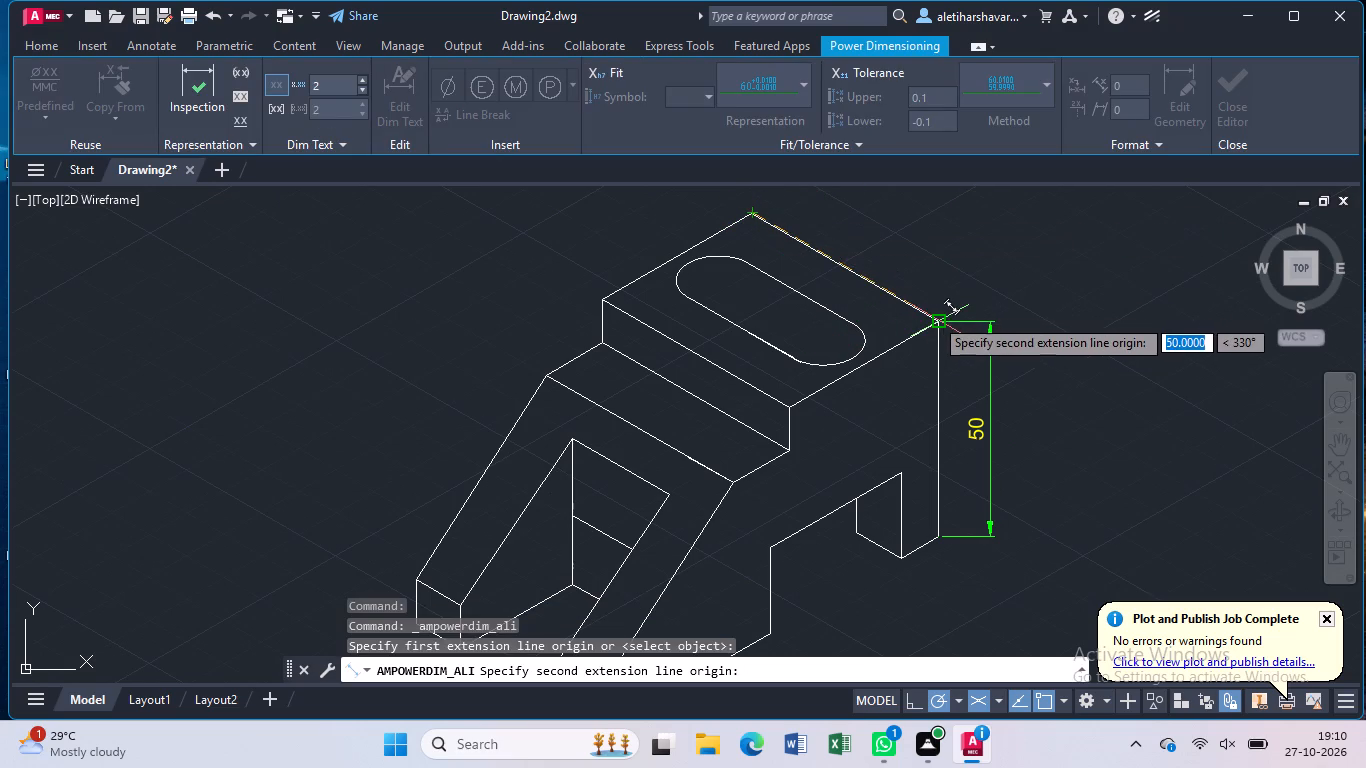
pyautogui.click(938, 320)
pyautogui.click(956, 304)
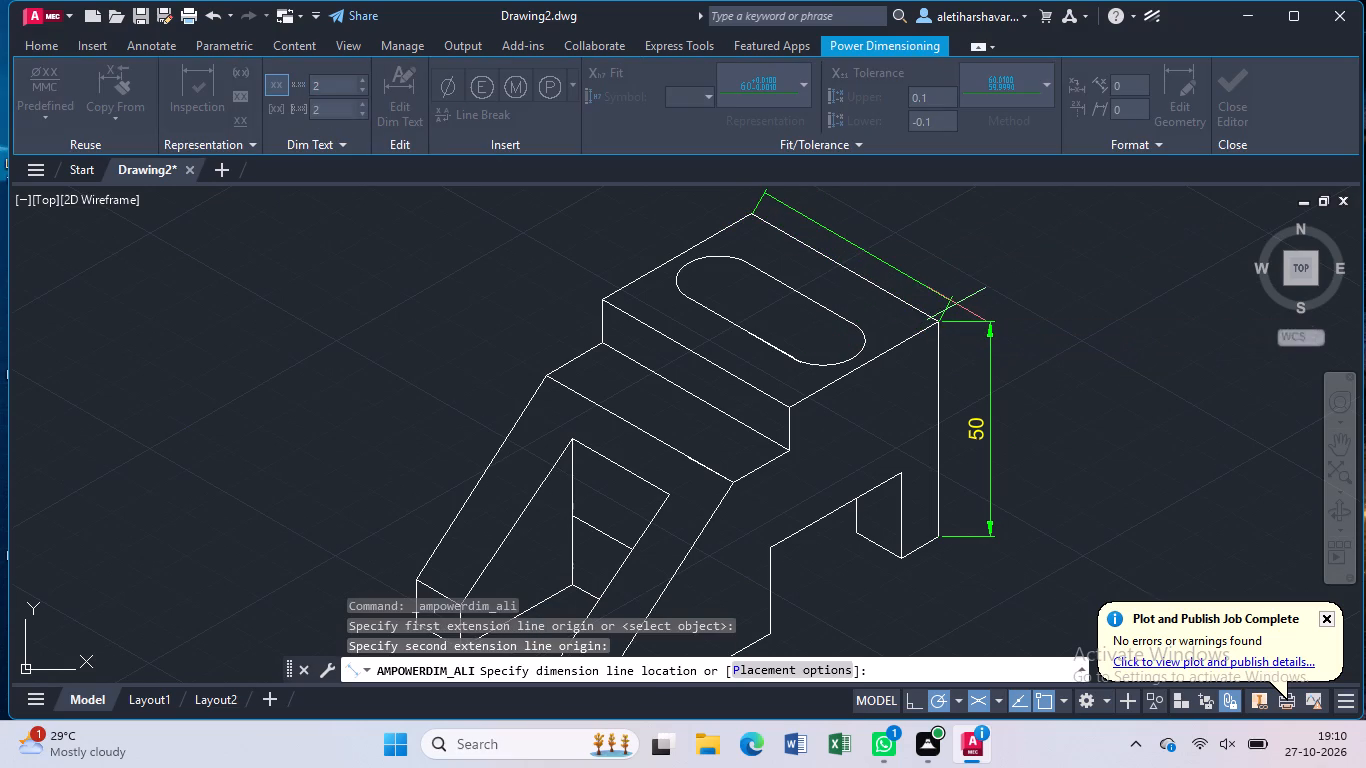
pyautogui.press('Return')
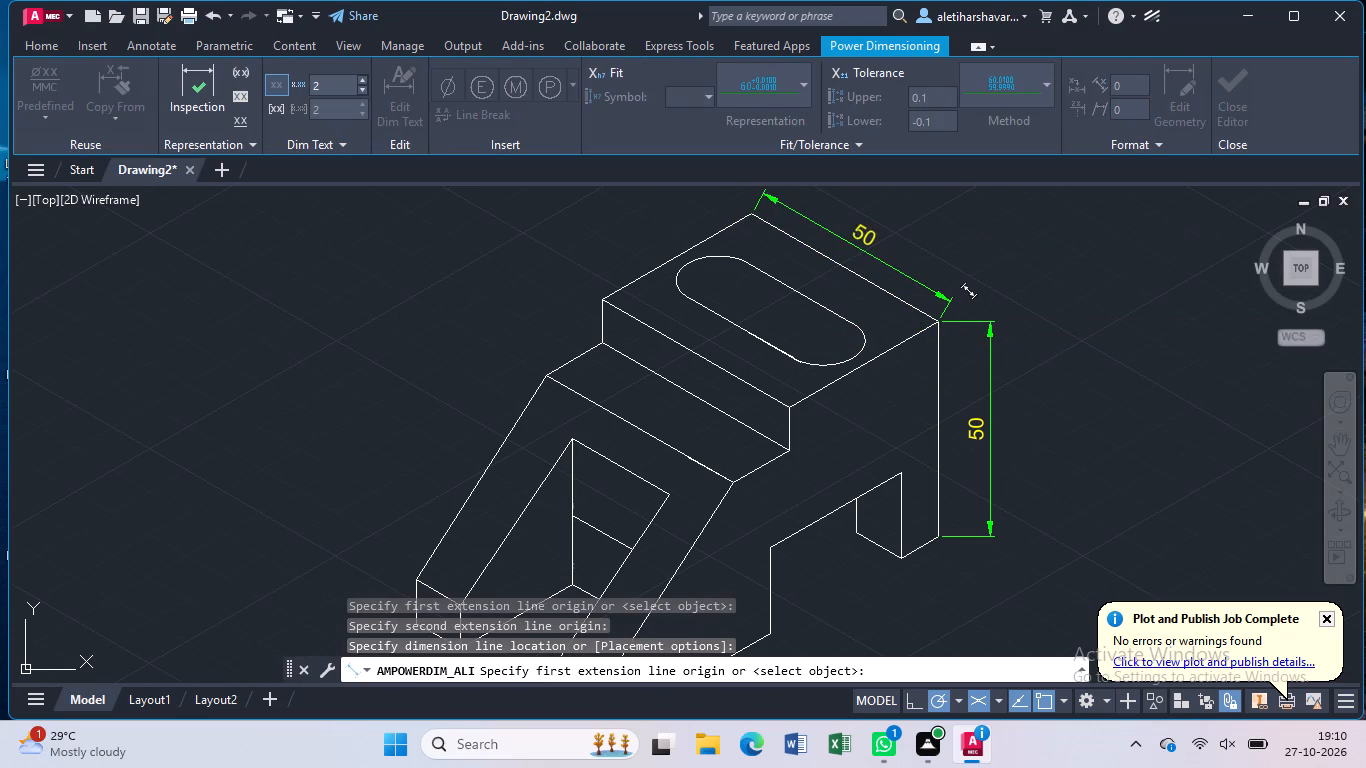
# Dimension the slot's overall length between its two end arcs, placing the dimension line behind the slot.
pyautogui.click(700, 257)
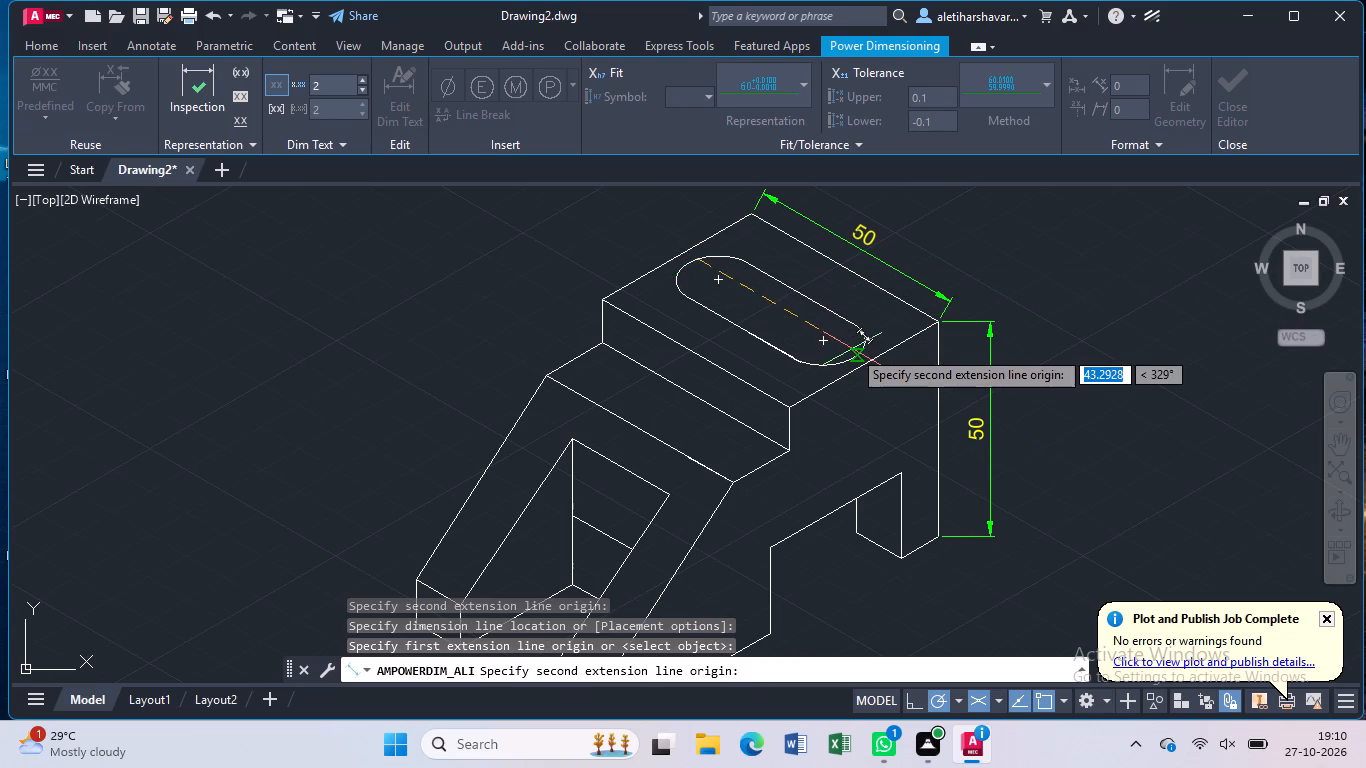
pyautogui.click(845, 361)
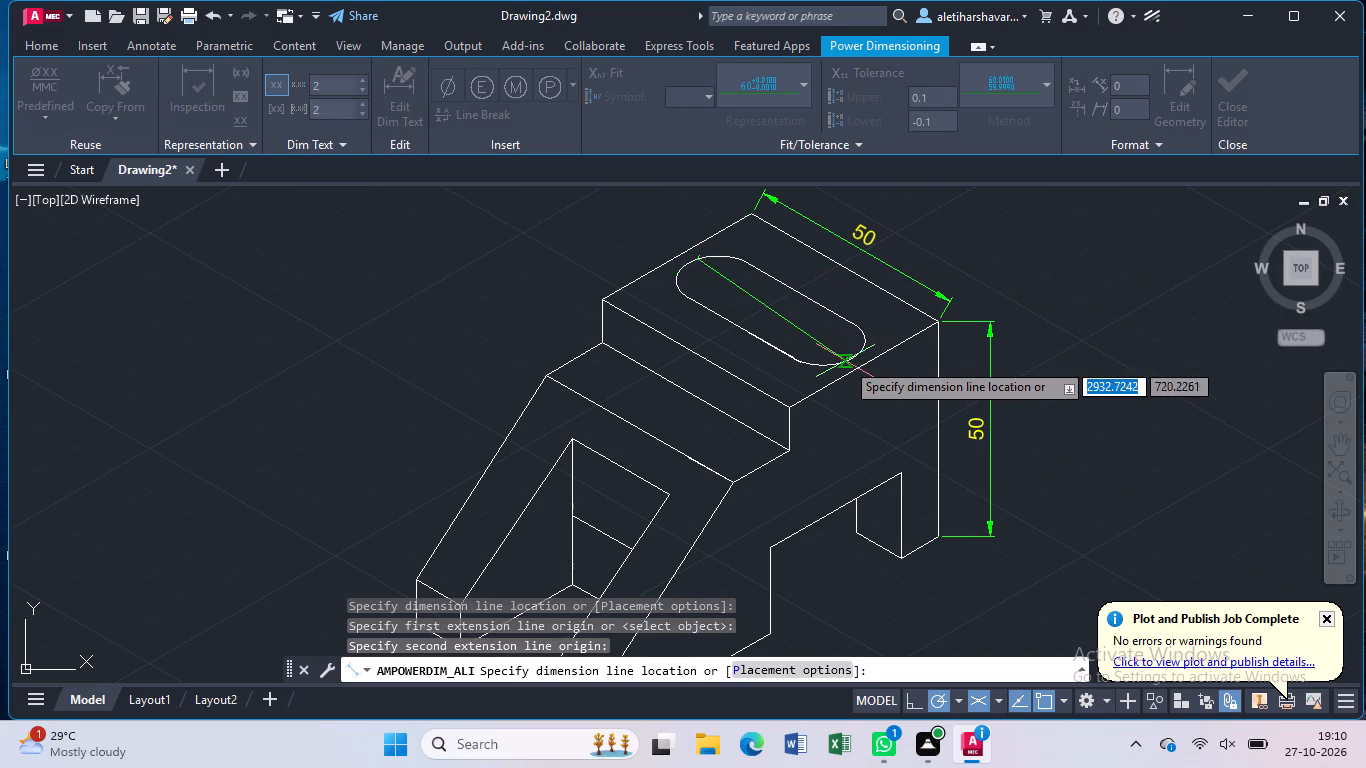
pyautogui.click(887, 329)
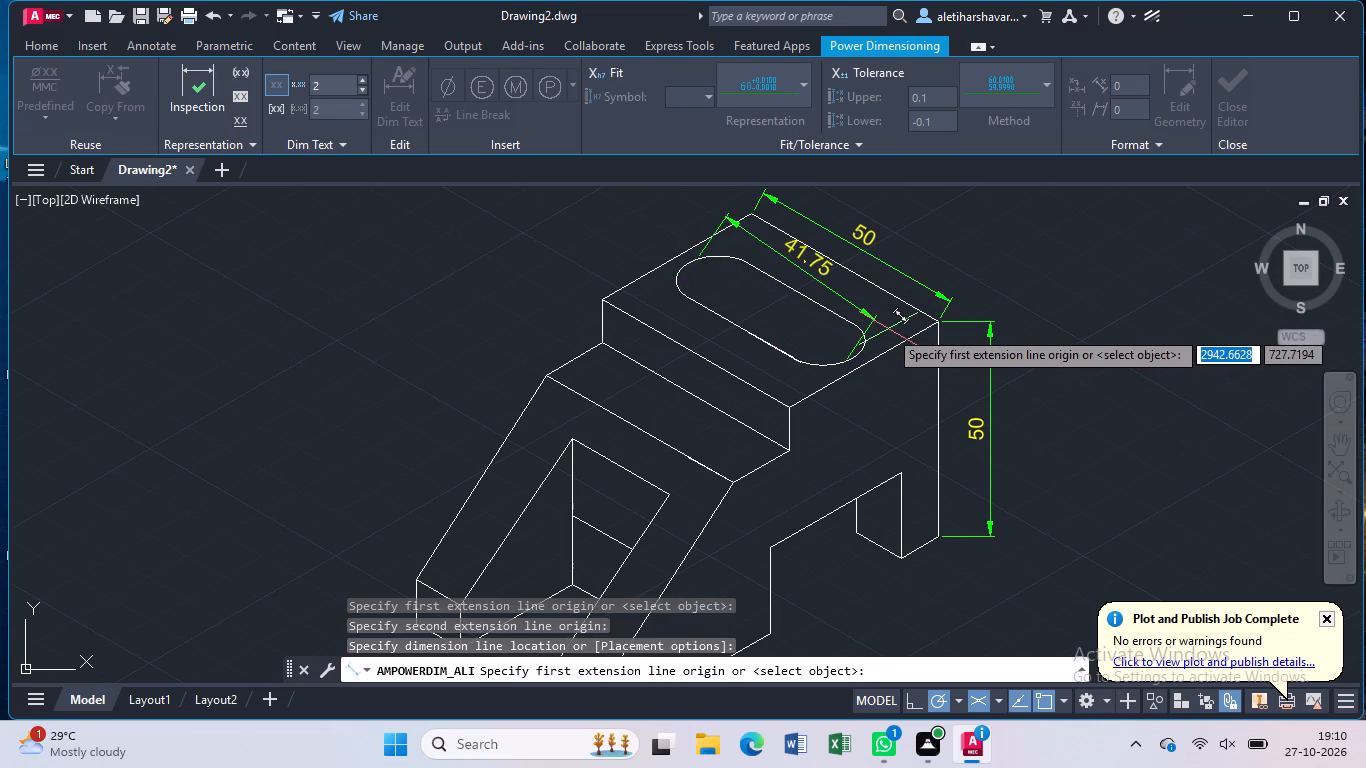
pyautogui.press('Escape')
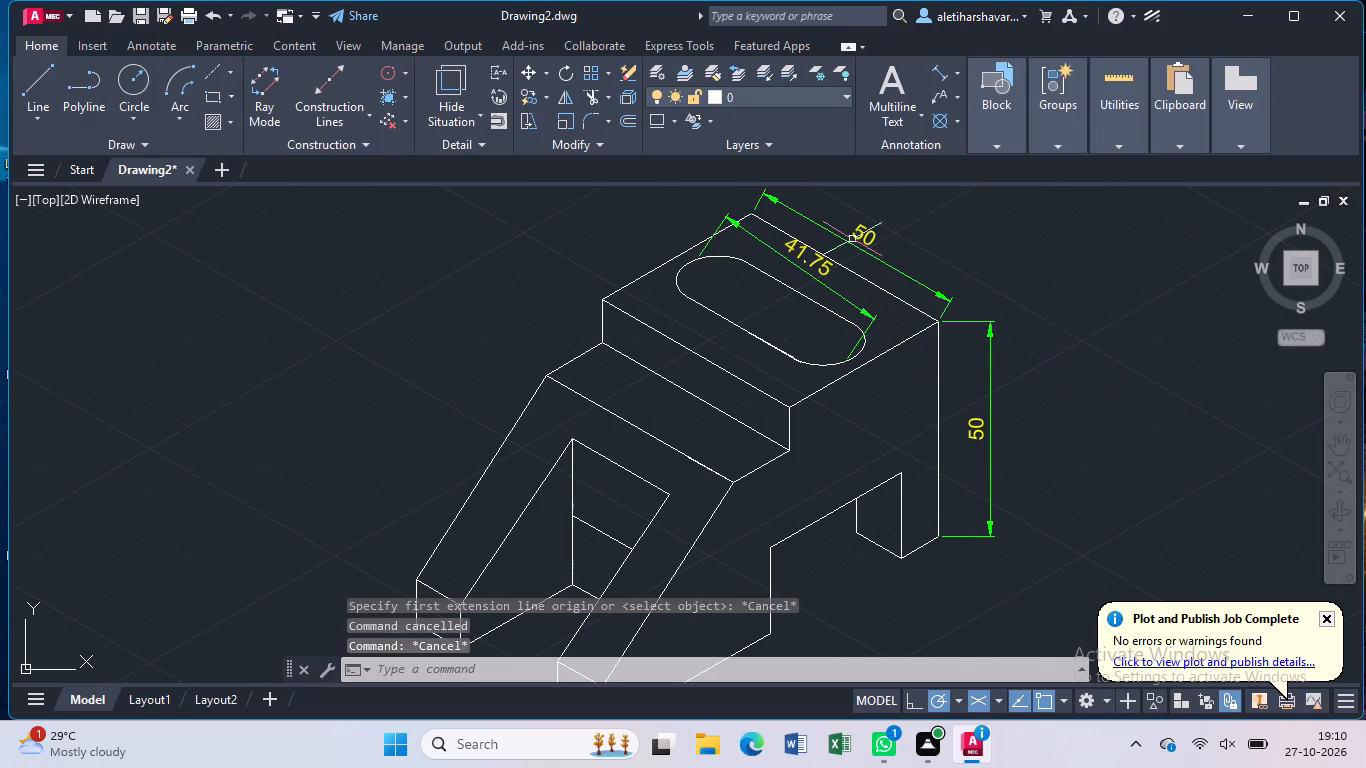
# Override the slot length dimension's text with 40.
pyautogui.click(823, 269)
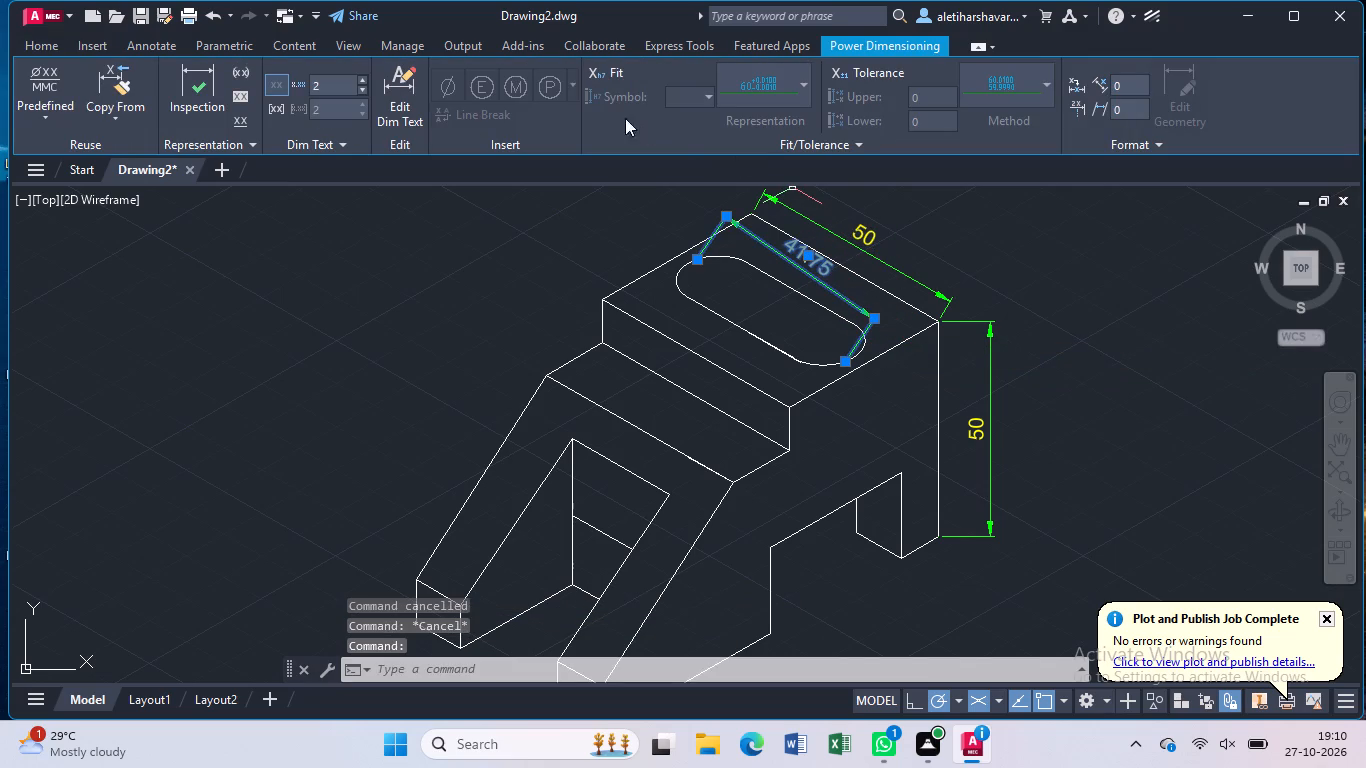
pyautogui.click(399, 90)
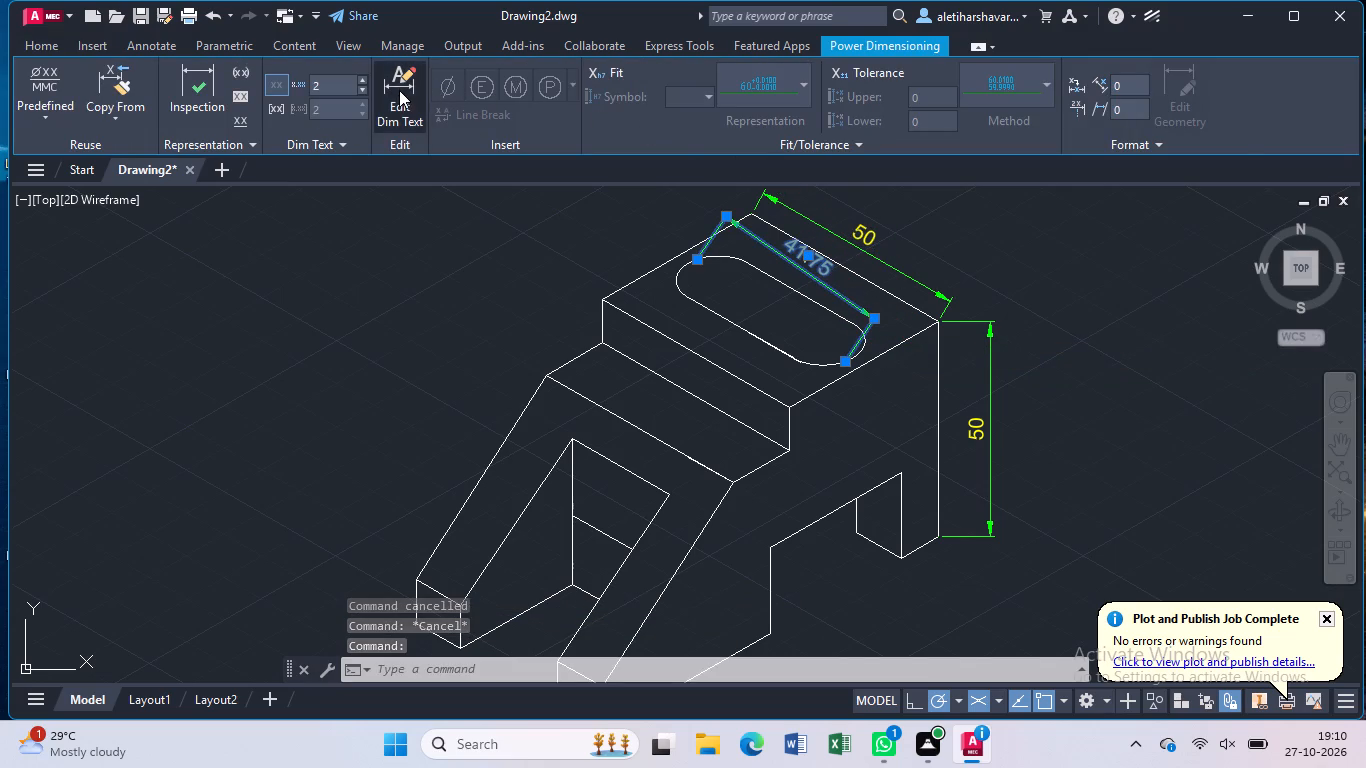
pyautogui.press('BackSpace')
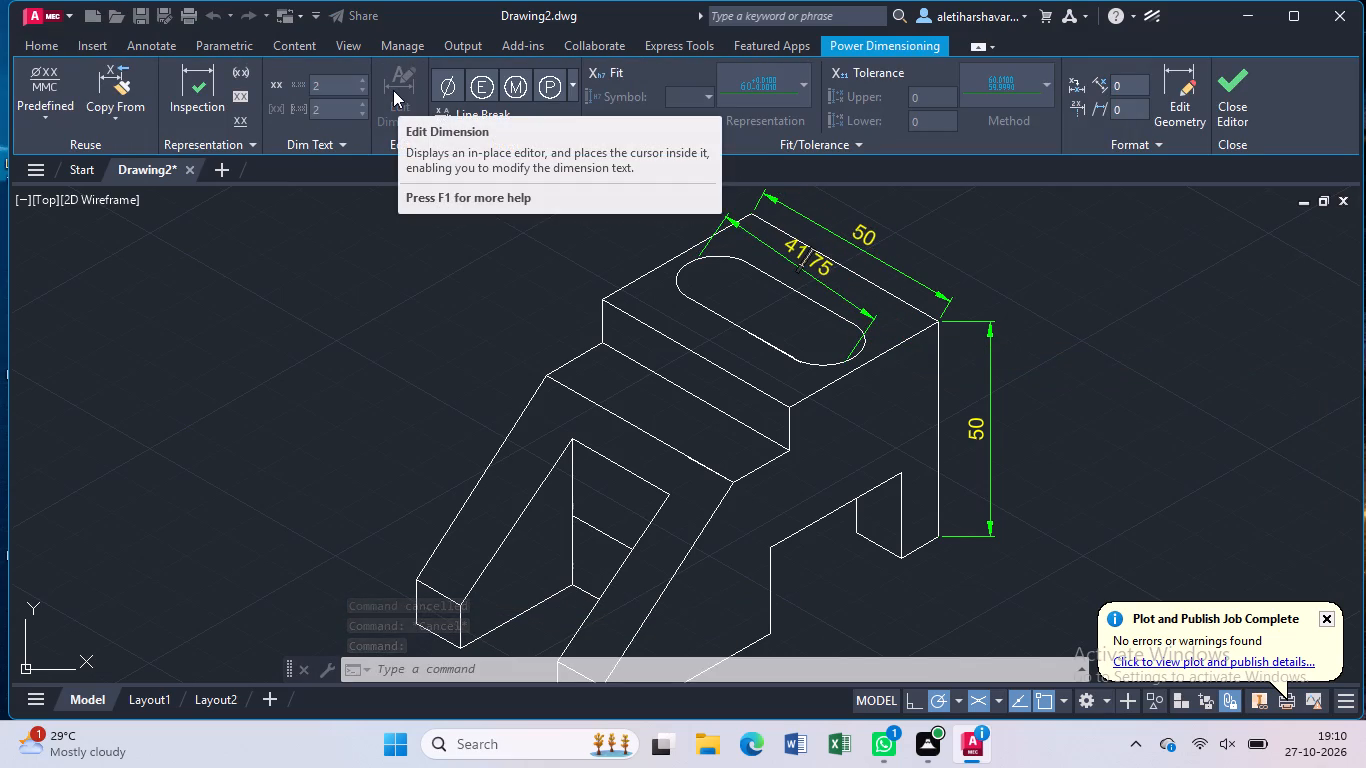
pyautogui.press('4')
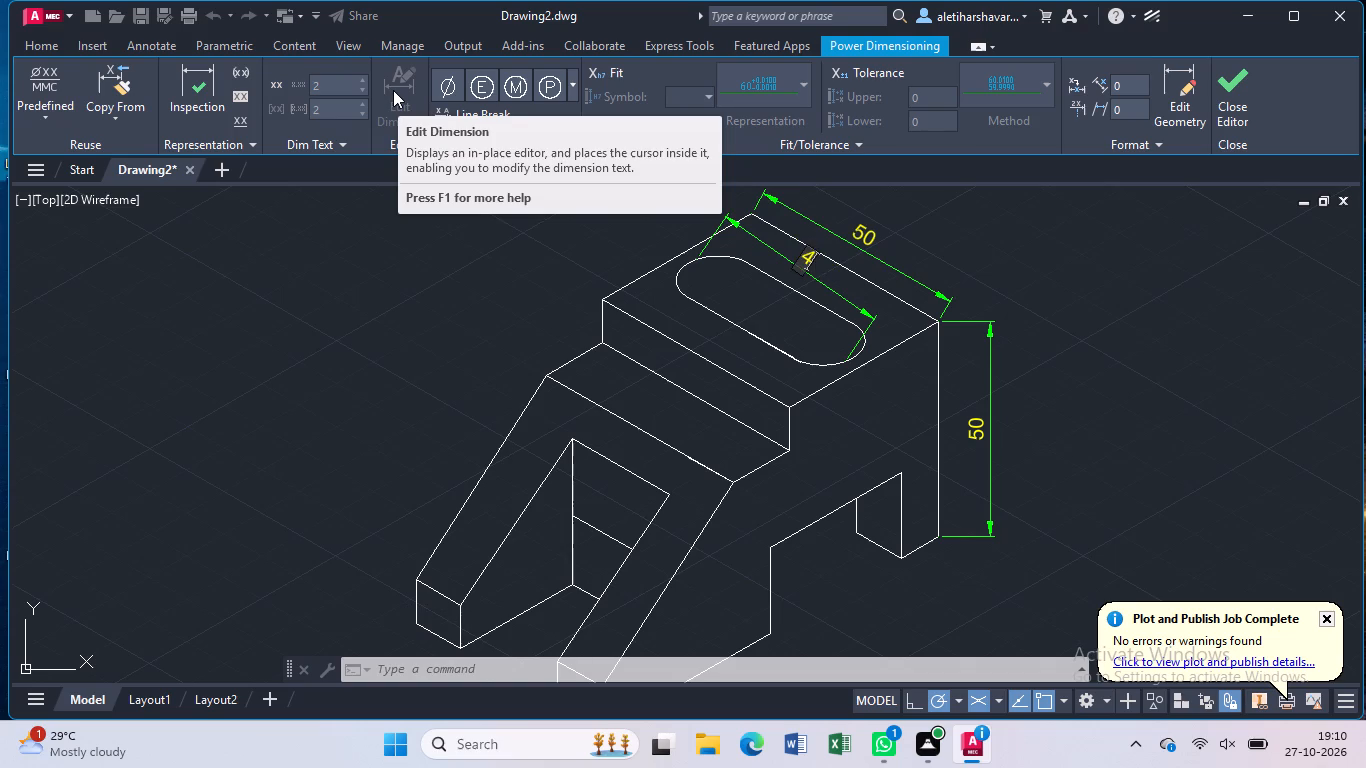
pyautogui.press('0')
pyautogui.press('Return')
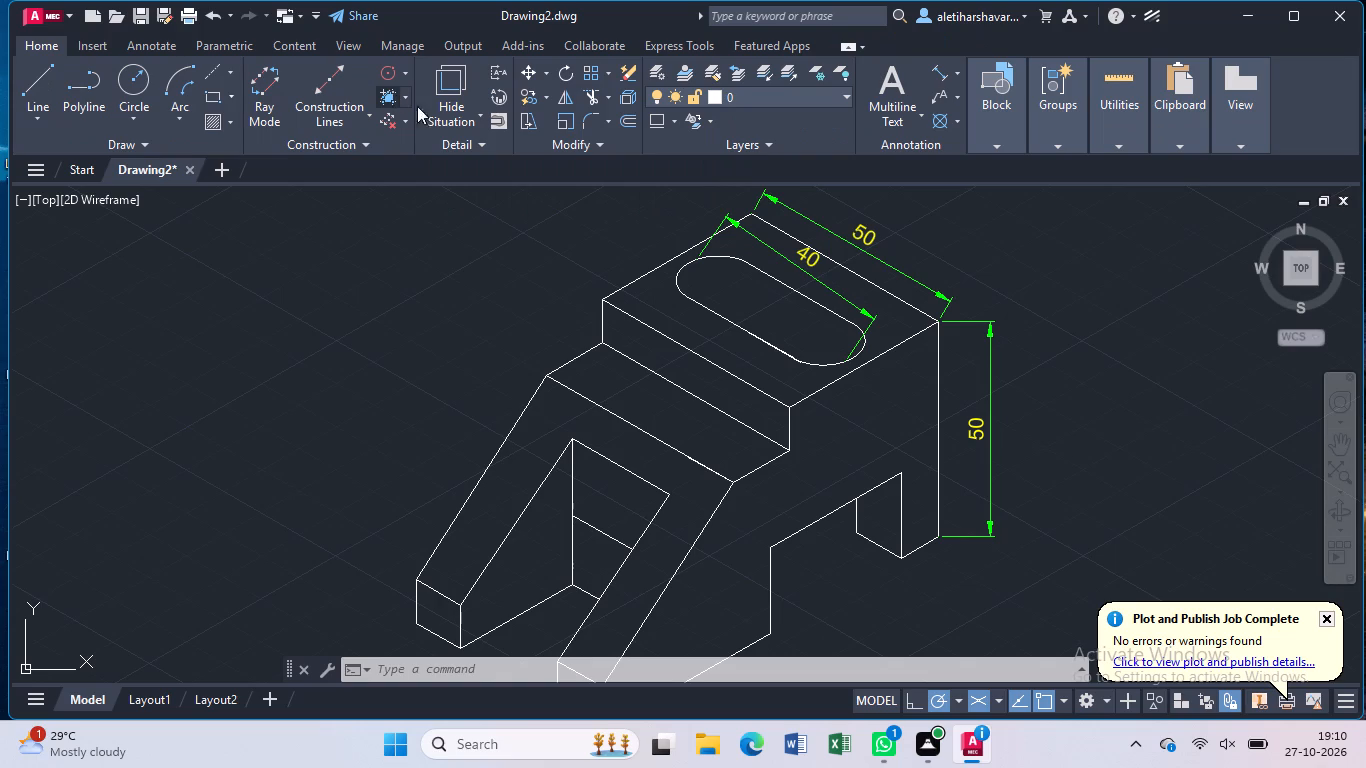
# Dimension the slot's width between the midpoints of its two straight edges and override the text with 16.
pyautogui.click(943, 78)
pyautogui.scroll(1, 728, 317)
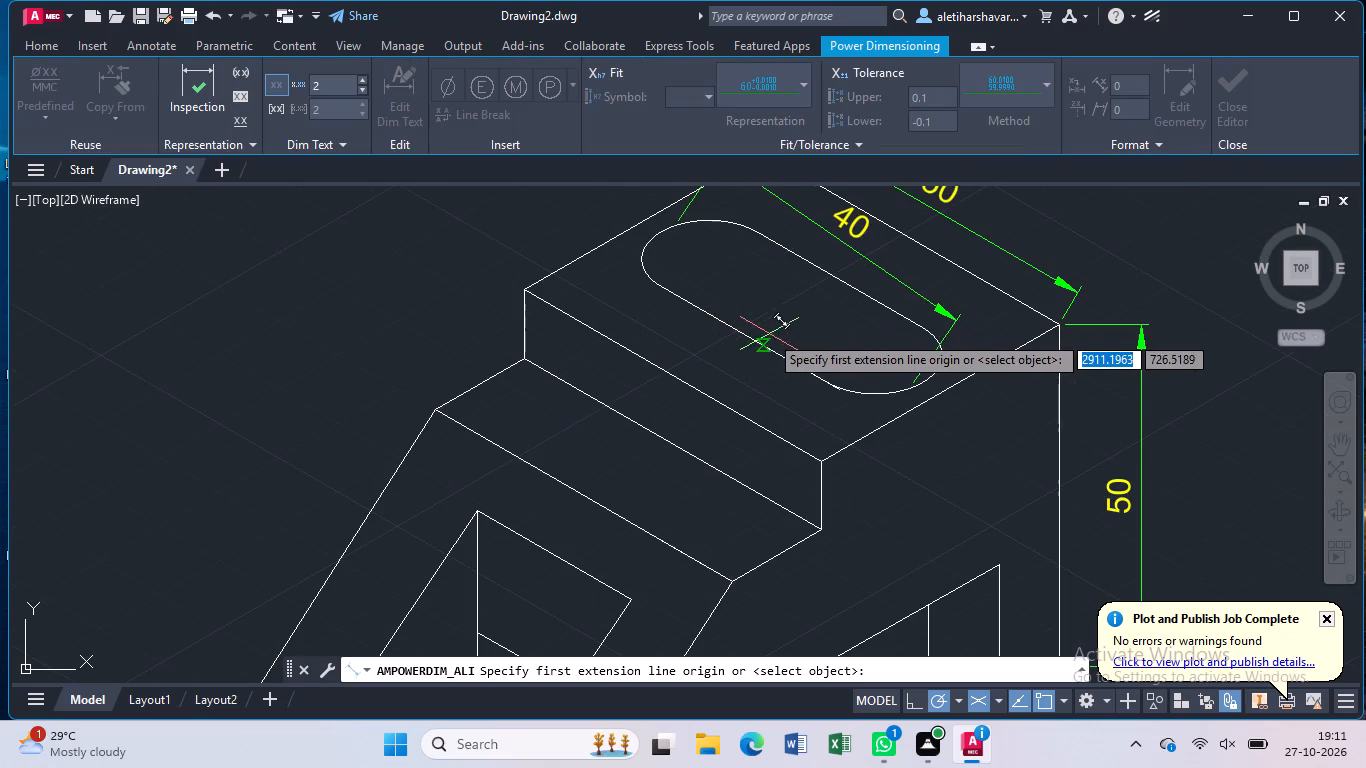
pyautogui.click(757, 338)
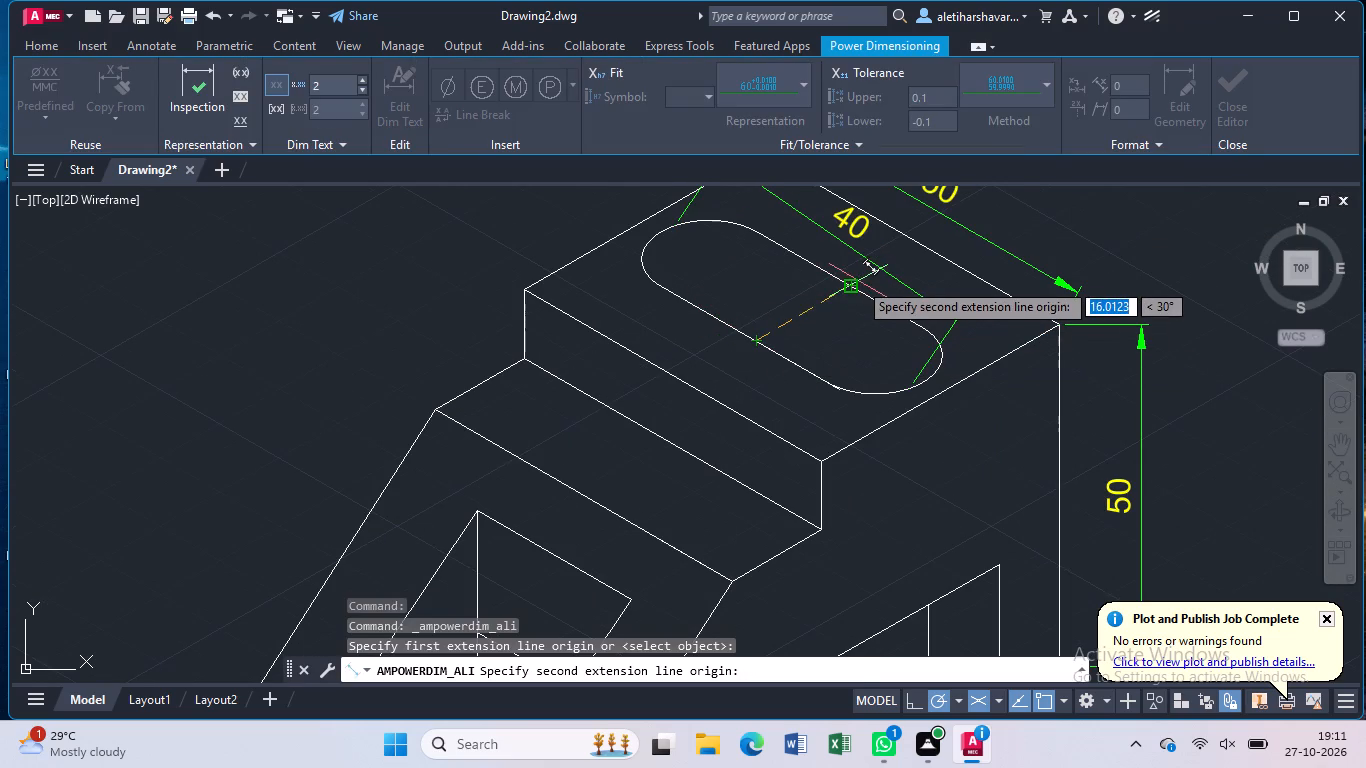
pyautogui.click(858, 281)
pyautogui.click(842, 277)
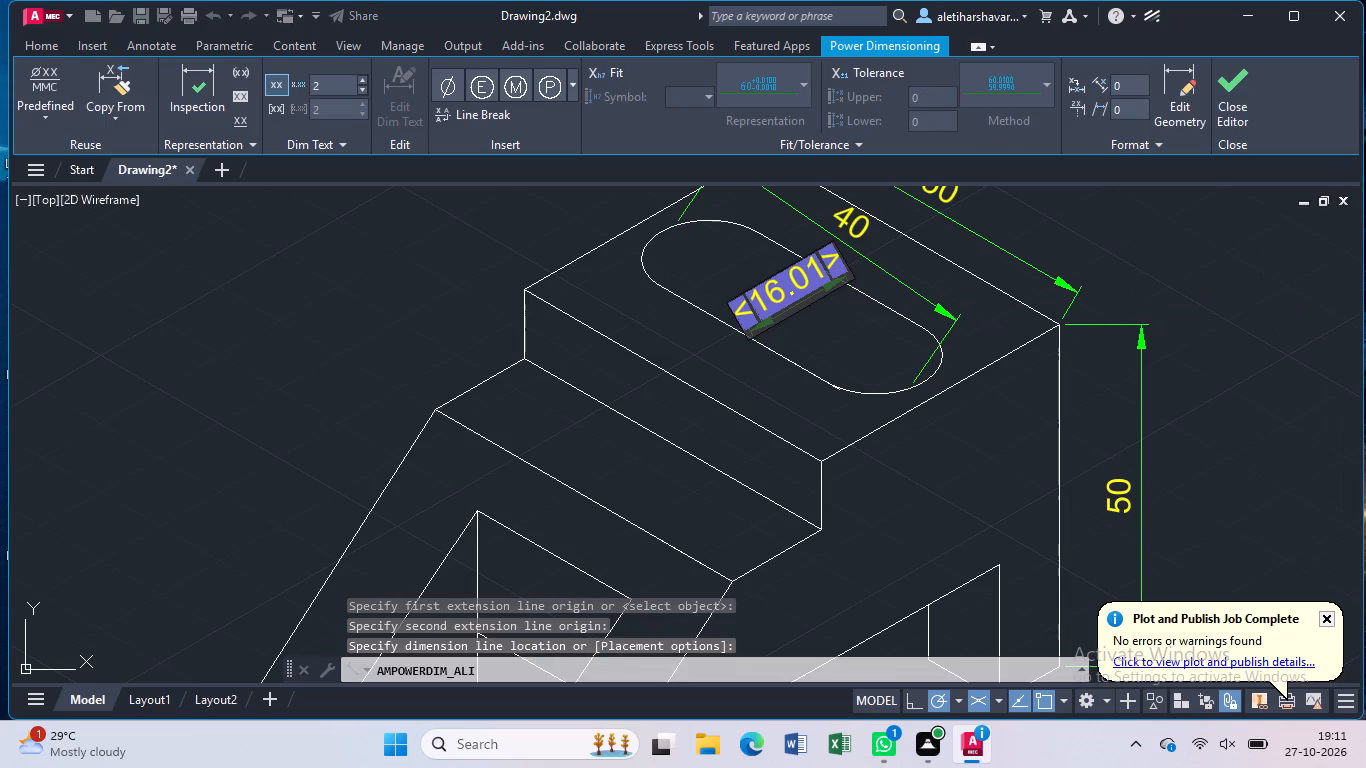
pyautogui.press('BackSpace')
pyautogui.press('1')
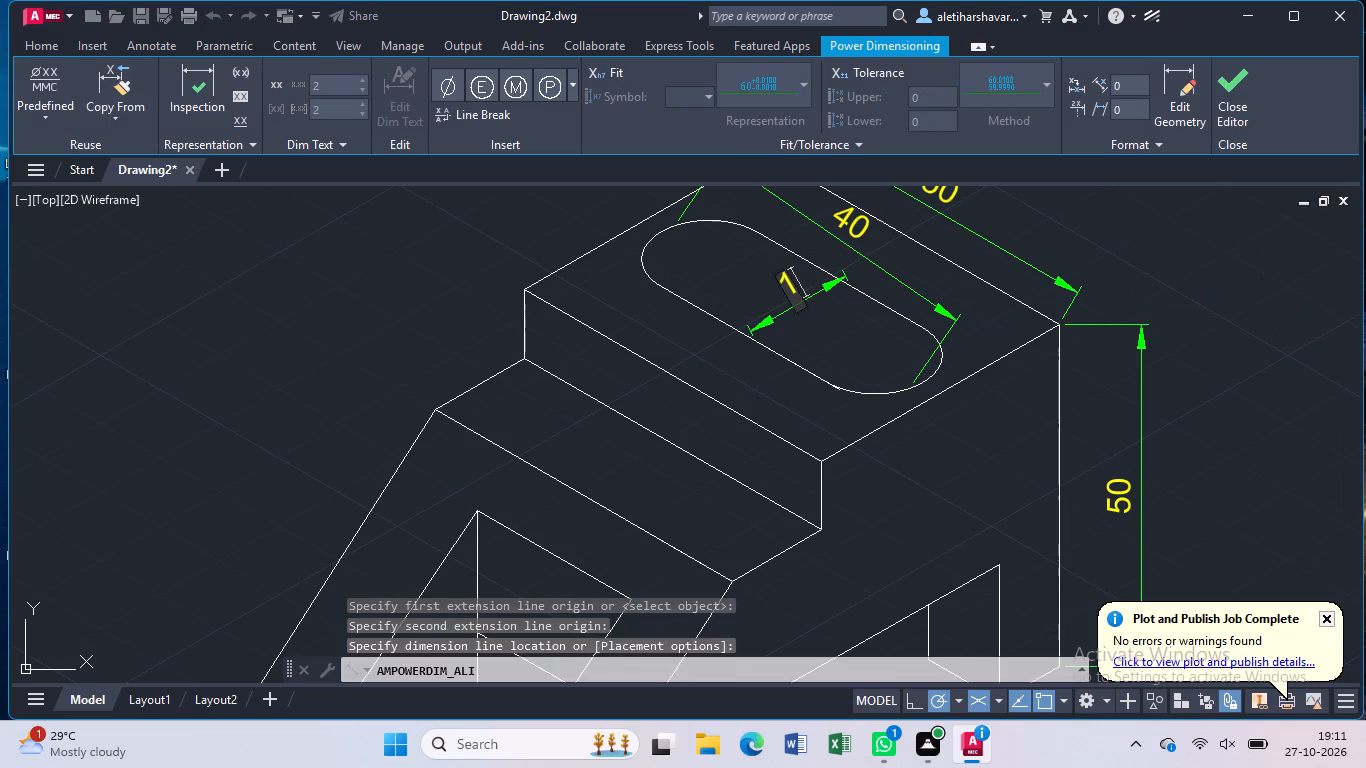
pyautogui.press('6')
pyautogui.press('Return')
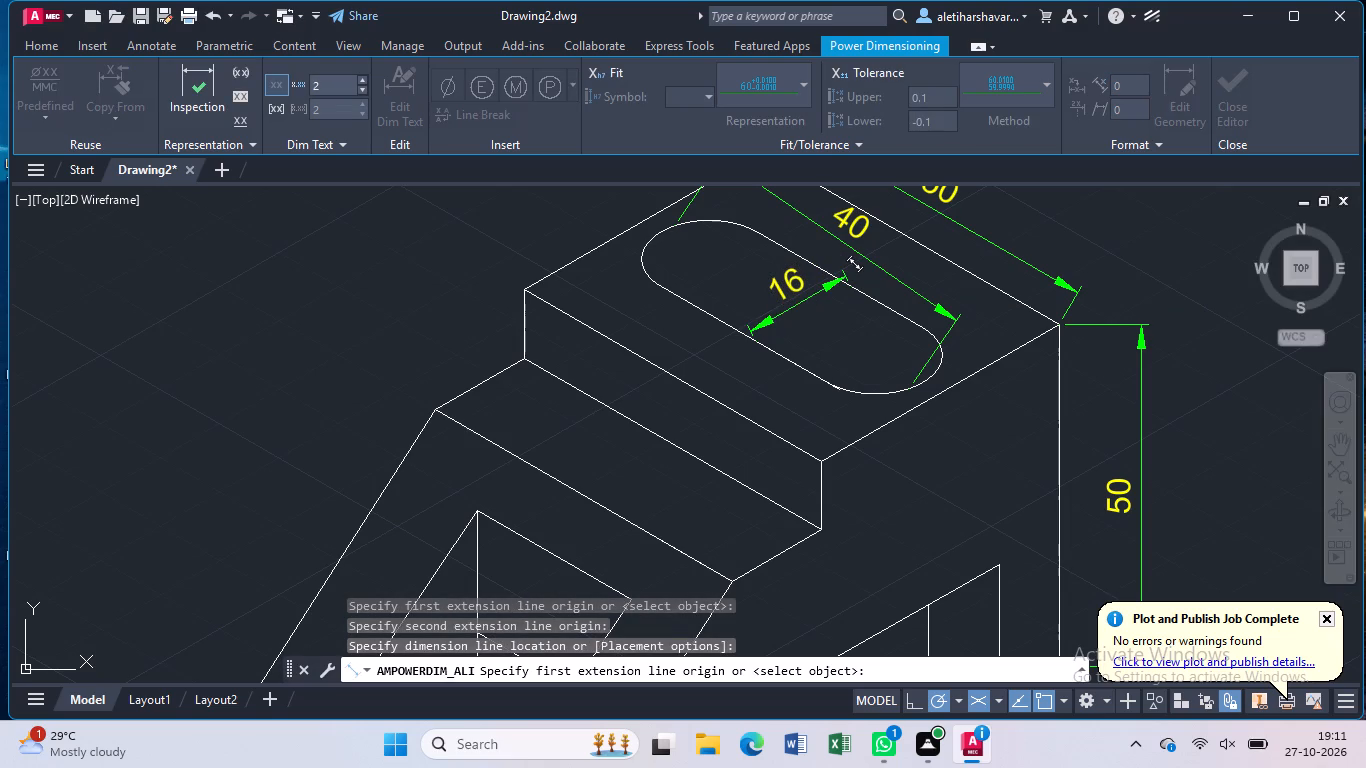
# Dimension the step's short vertical edge and the adjoining sloping side edge of its tread below the top face.
pyautogui.click(817, 467)
pyautogui.click(820, 527)
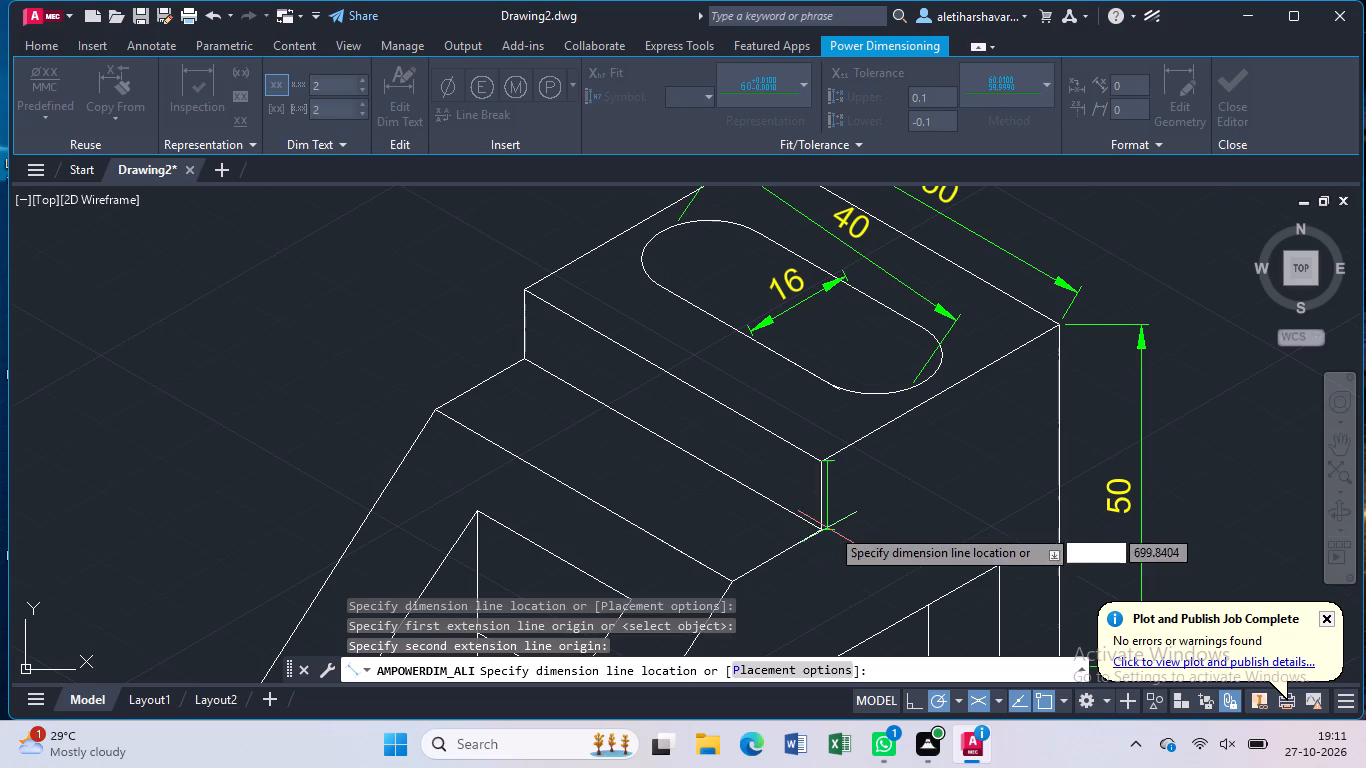
pyautogui.click(847, 518)
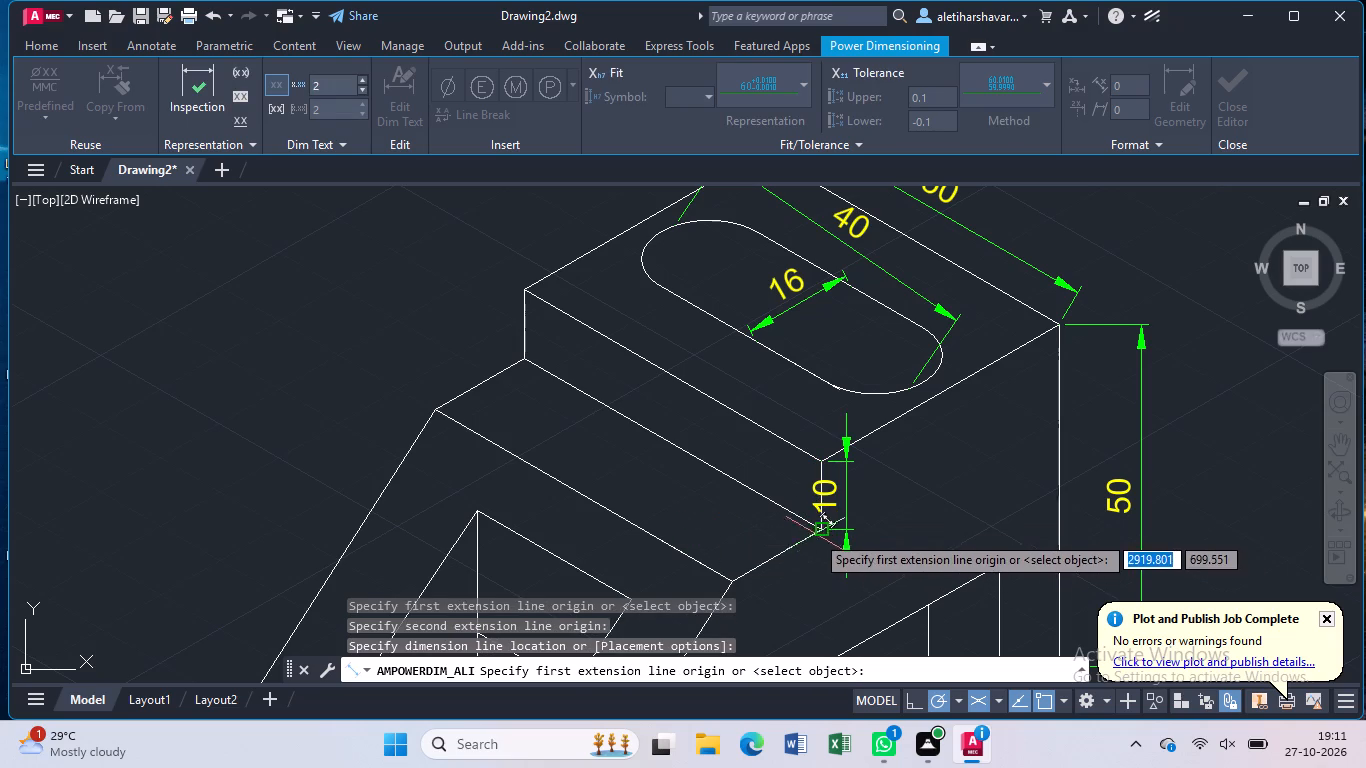
pyautogui.click(828, 530)
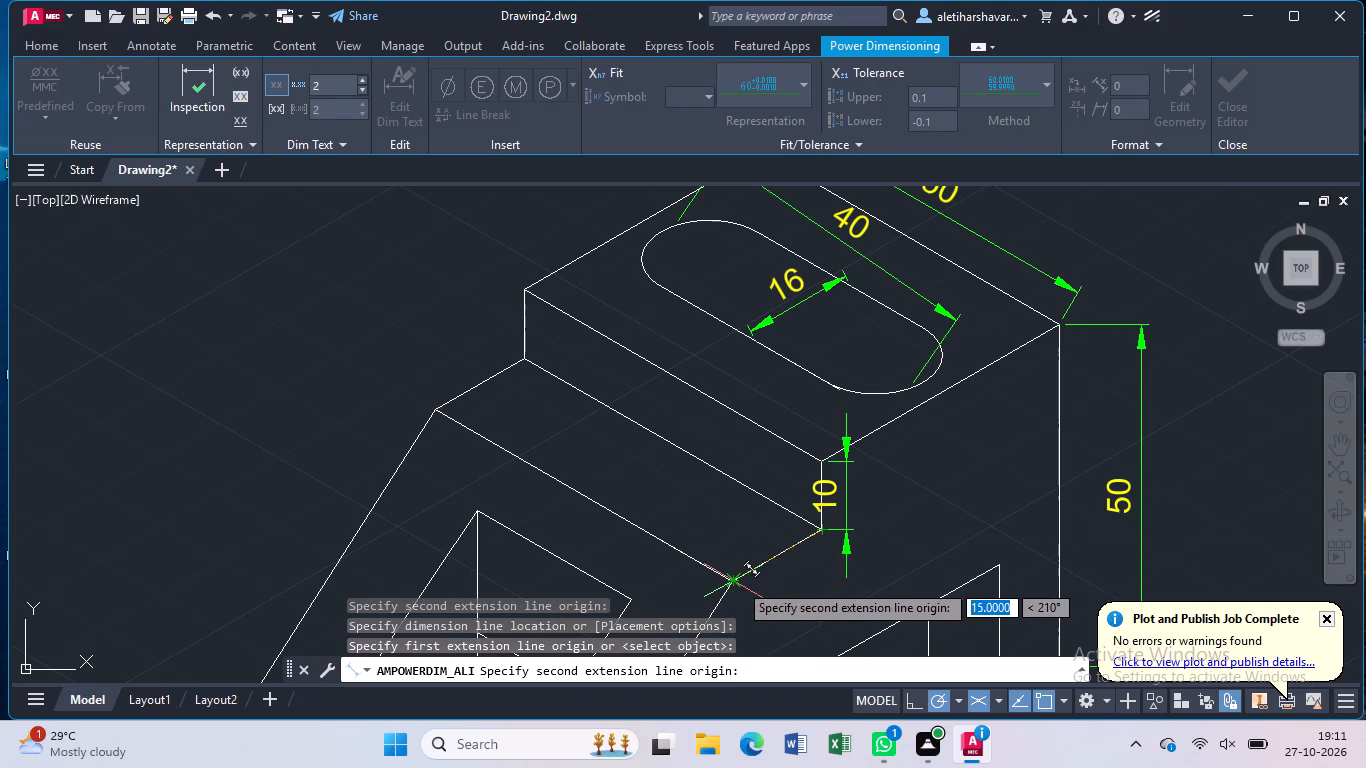
pyautogui.click(738, 582)
pyautogui.click(720, 570)
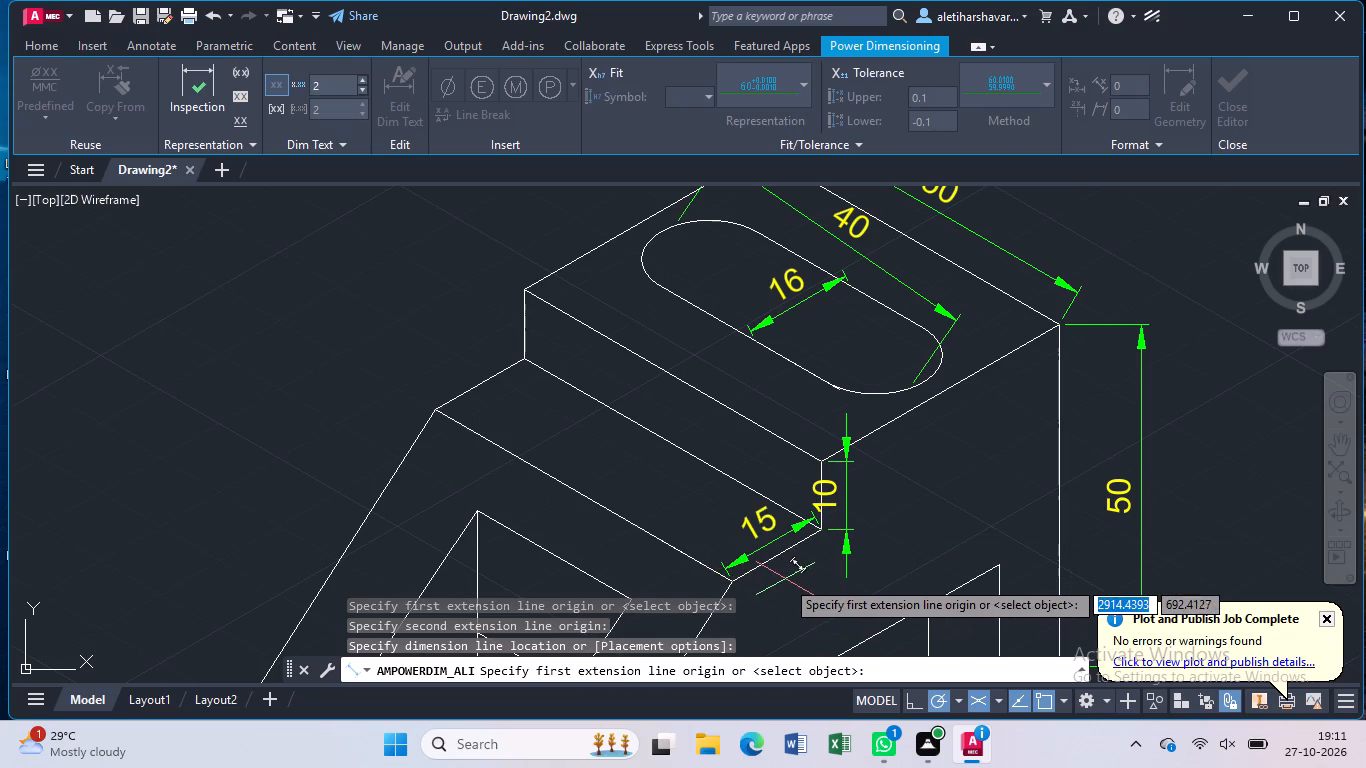
# Dimension the lower segment of the vertical edge in the opening between the legs, from its bottom corner to the inner horizontal edge.
pyautogui.scroll(-2, 785, 578)
pyautogui.moveTo(754, 594); pyautogui.dragTo(754, 519, button='middle')
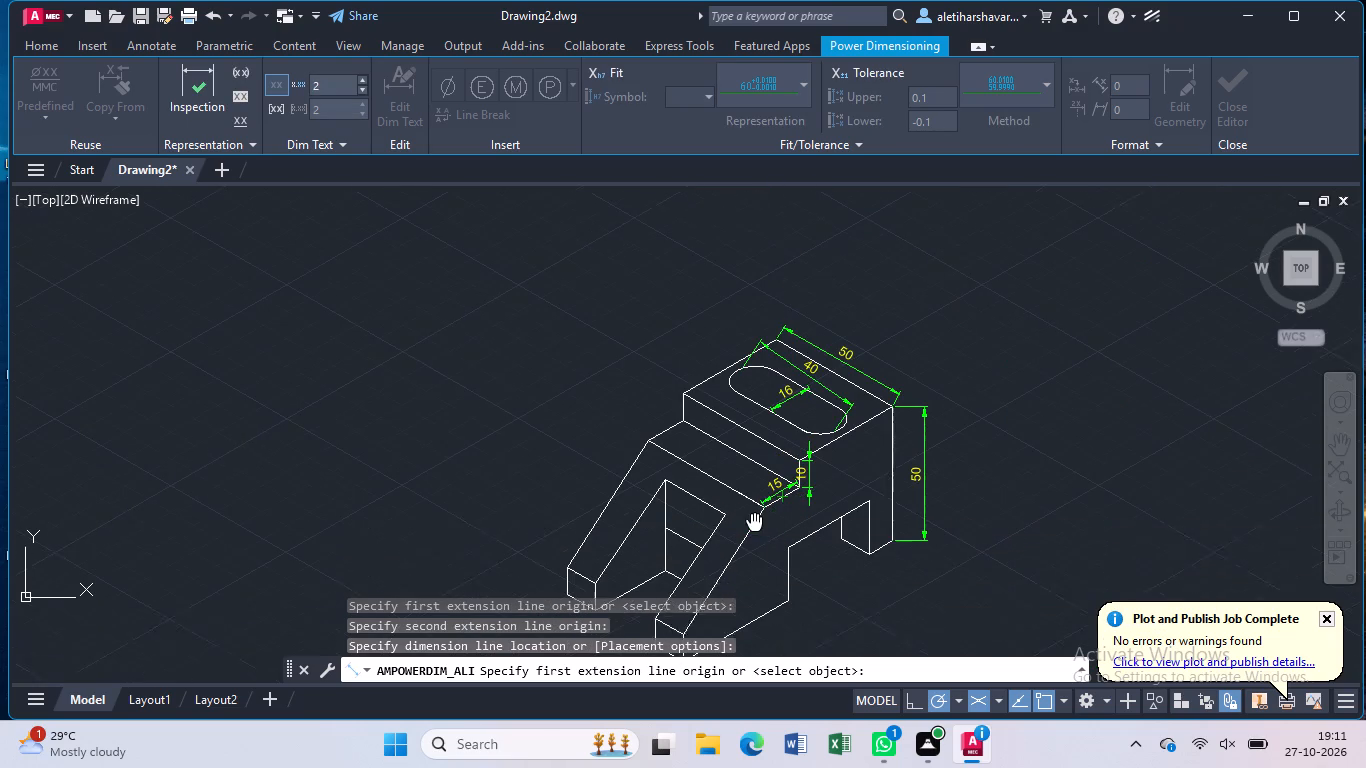
pyautogui.moveTo(754, 519); pyautogui.dragTo(758, 474, button='middle')
pyautogui.moveTo(663, 523); pyautogui.dragTo(663, 462, button='middle')
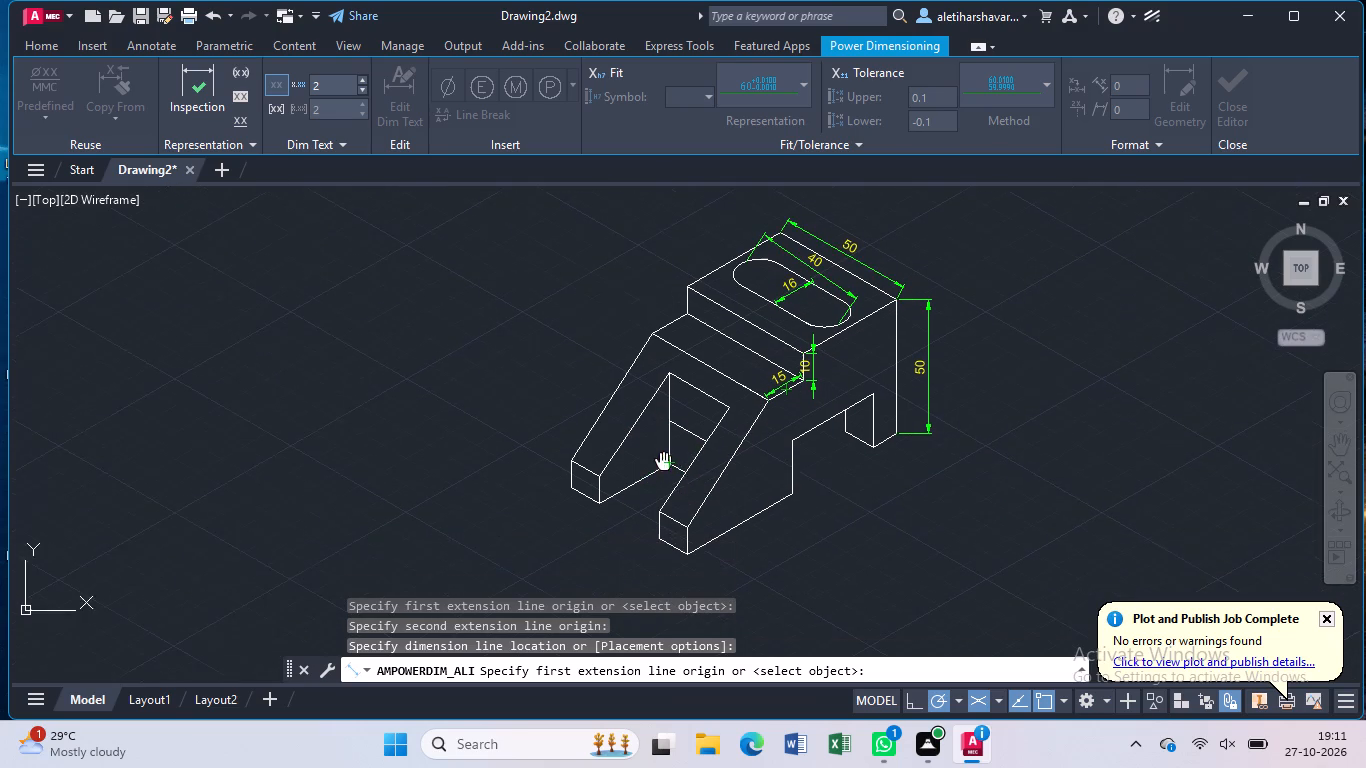
pyautogui.moveTo(663, 462); pyautogui.dragTo(663, 459, button='middle')
pyautogui.scroll(3, 663, 459)
pyautogui.click(662, 459)
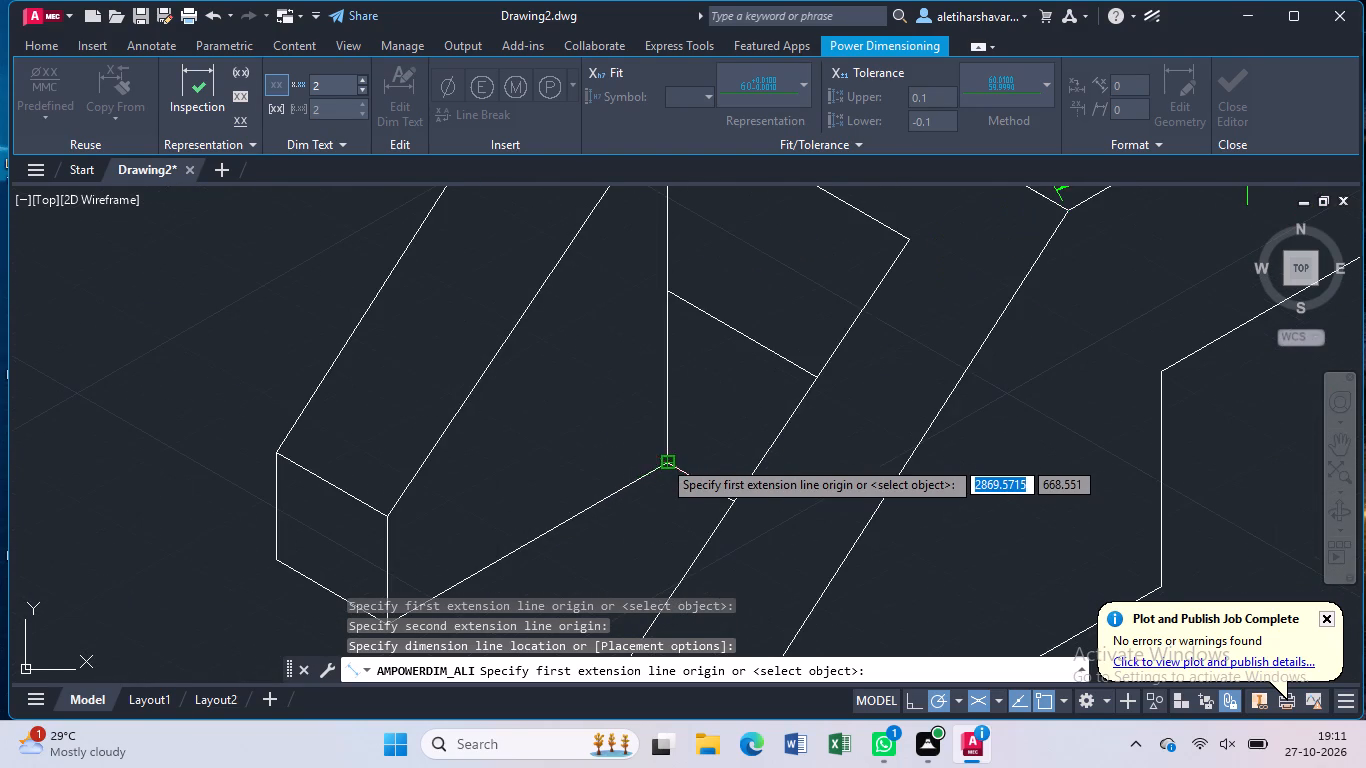
pyautogui.click(669, 295)
pyautogui.click(662, 295)
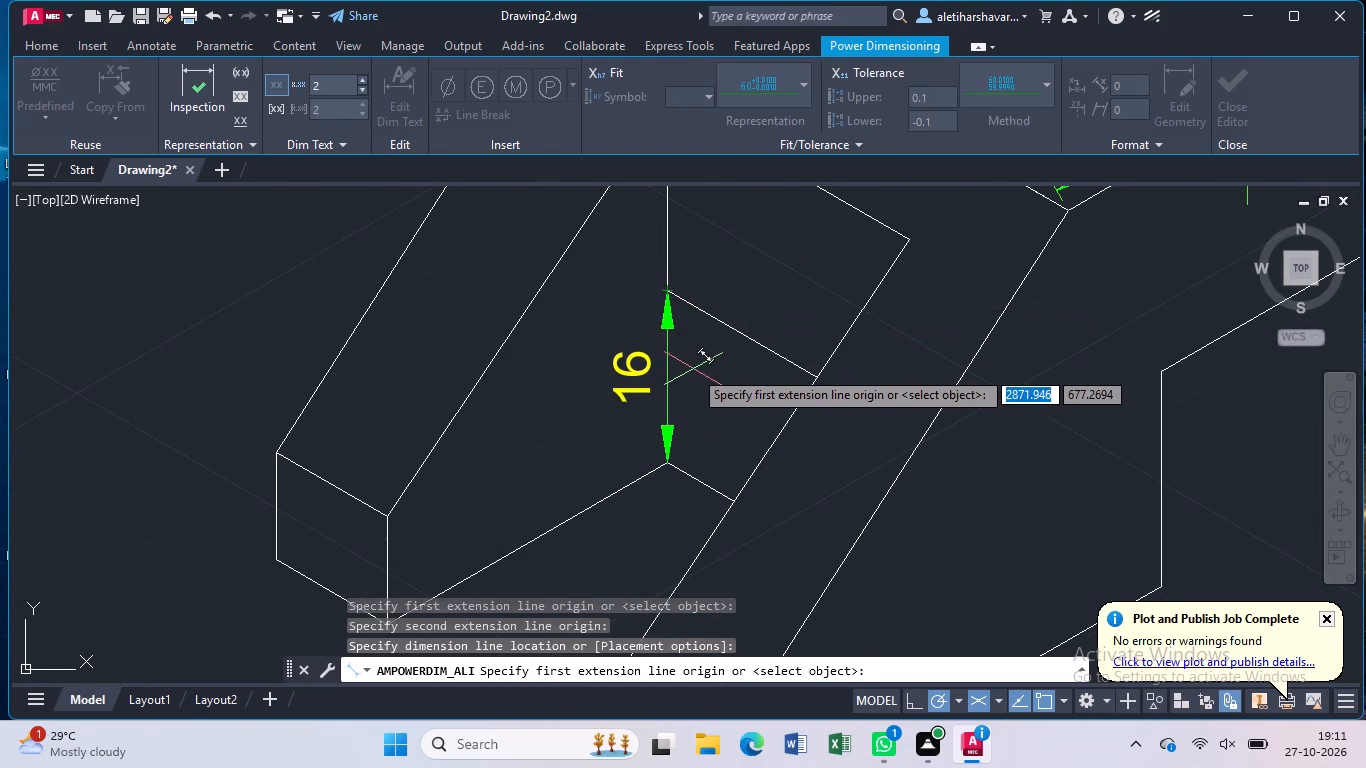
# Dimension the gap between the sloping legs' front ends along the base, and the overall base width across both legs.
pyautogui.scroll(-1, 693, 373)
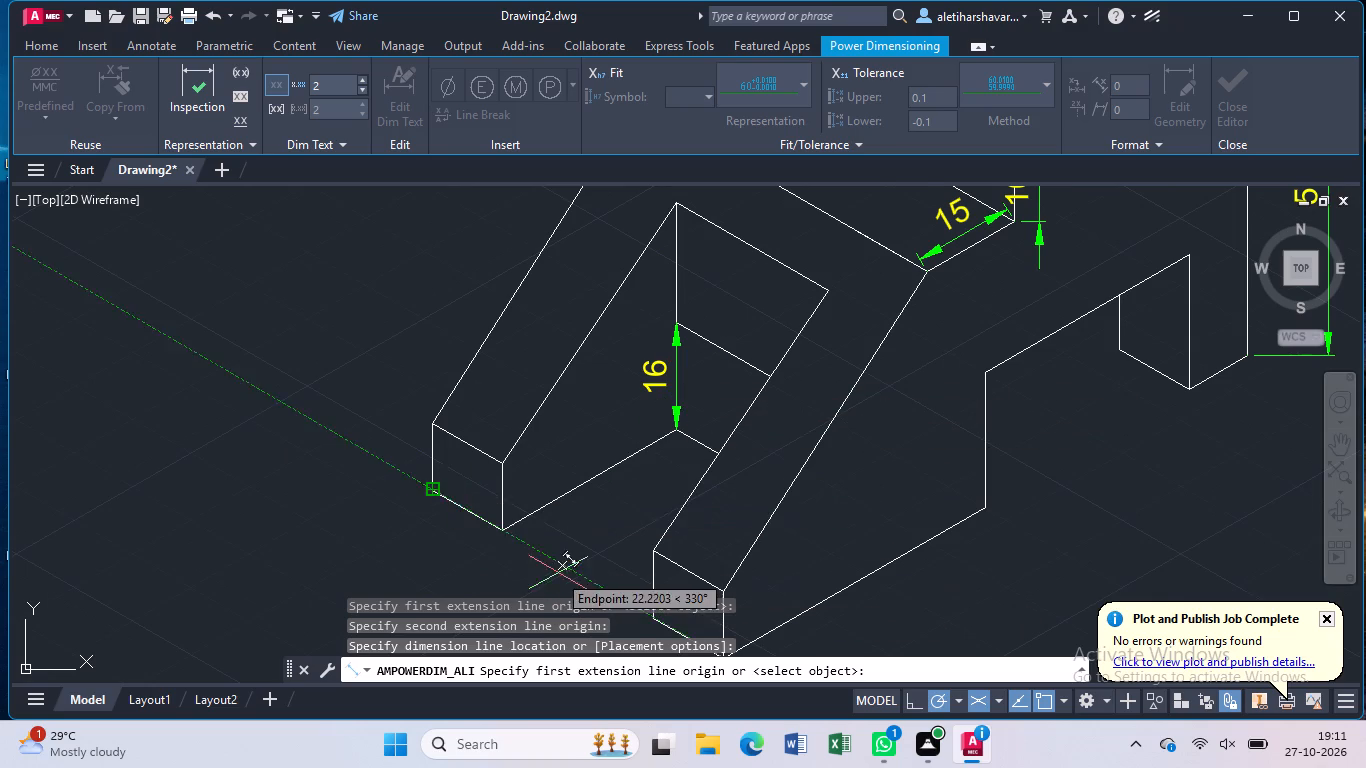
pyautogui.scroll(-1, 558, 573)
pyautogui.moveTo(531, 552); pyautogui.dragTo(530, 490, button='middle')
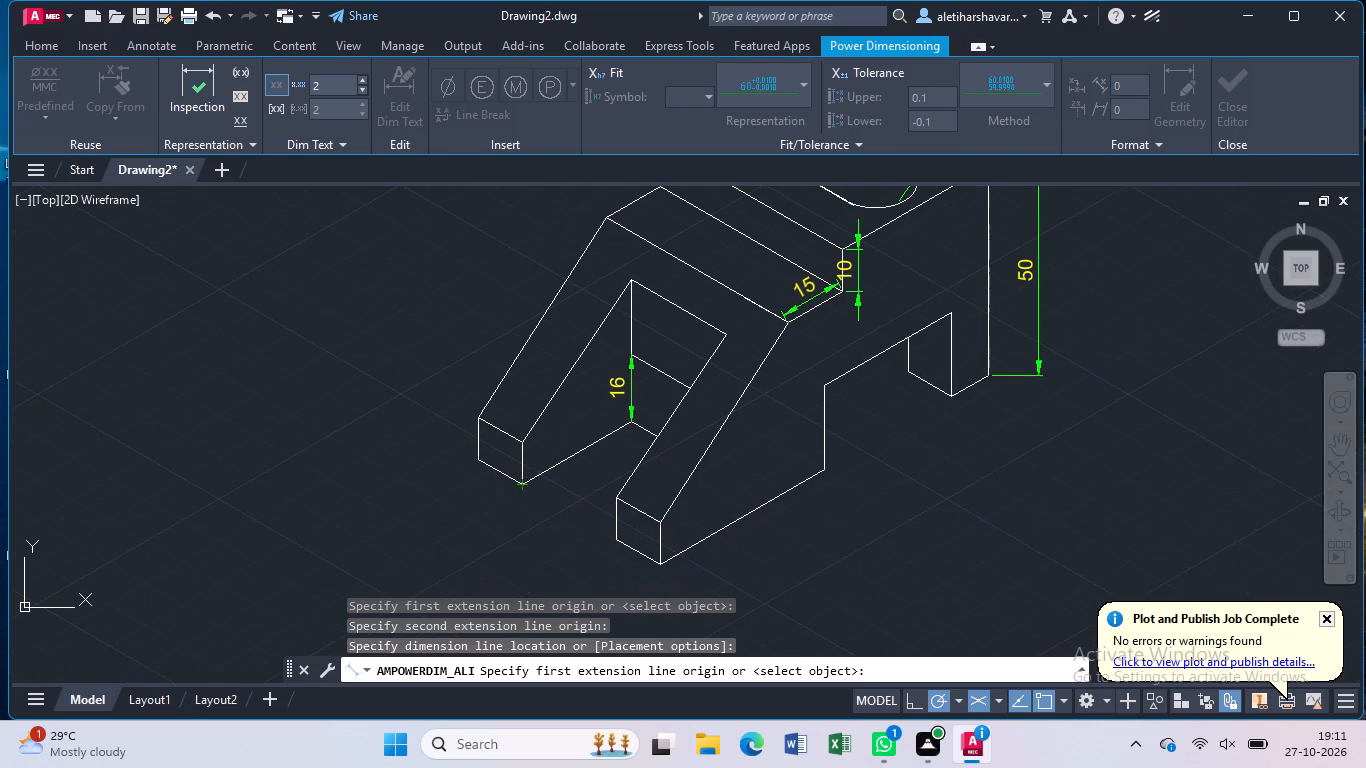
pyautogui.click(520, 483)
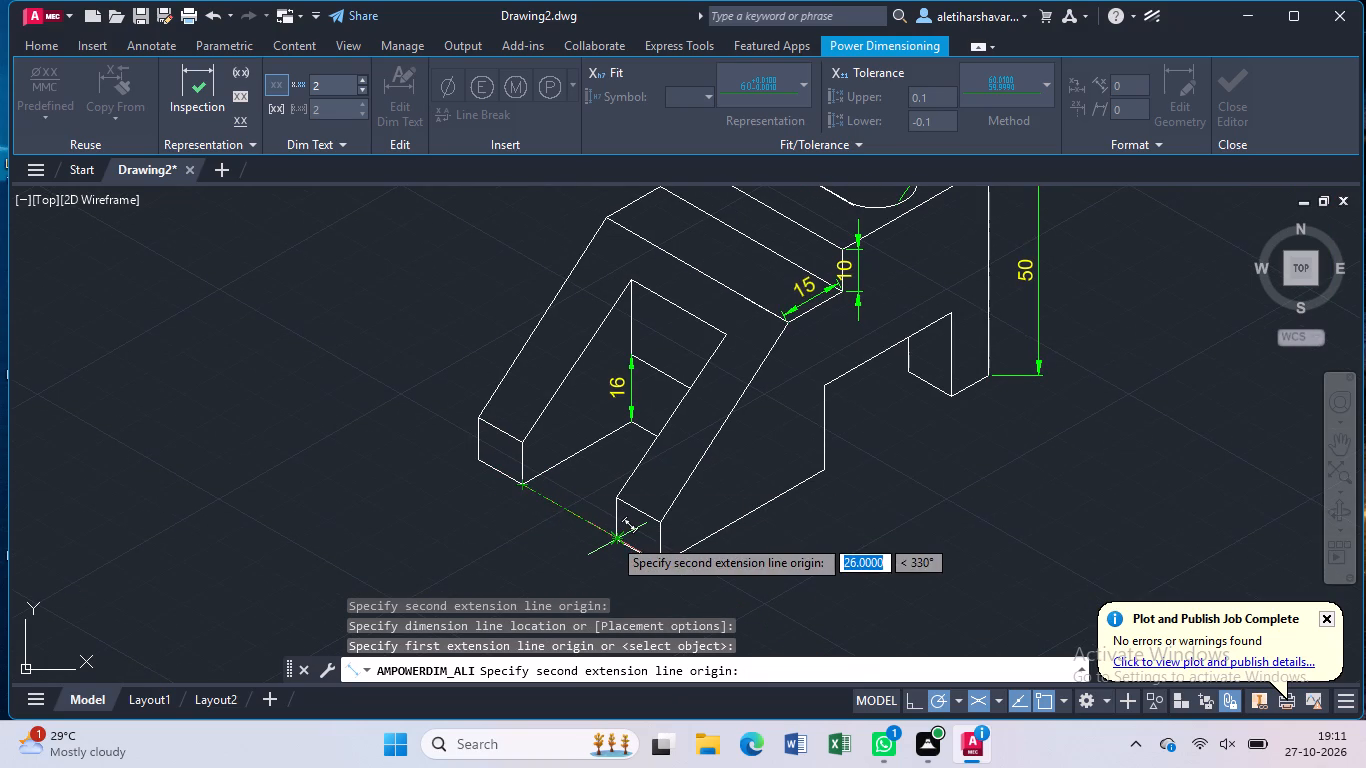
pyautogui.click(612, 537)
pyautogui.click(597, 529)
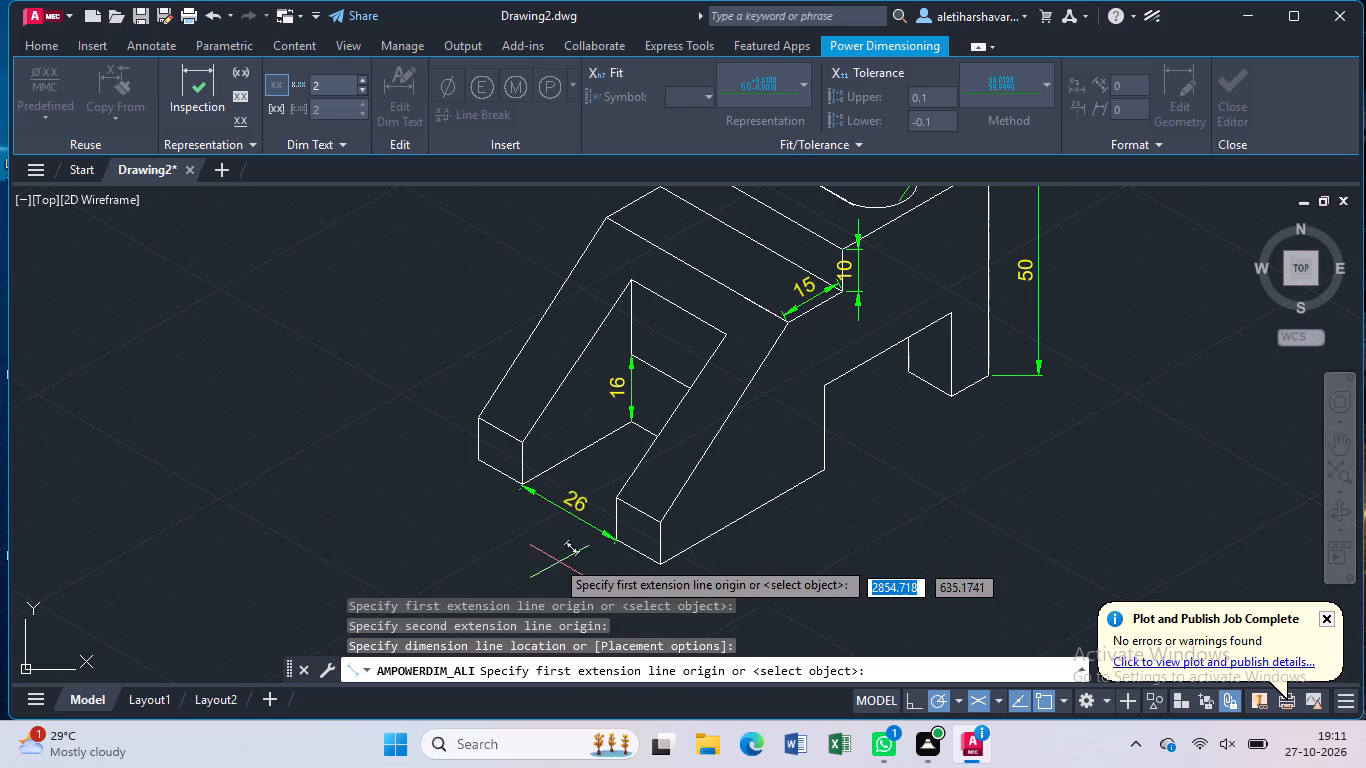
pyautogui.click(477, 463)
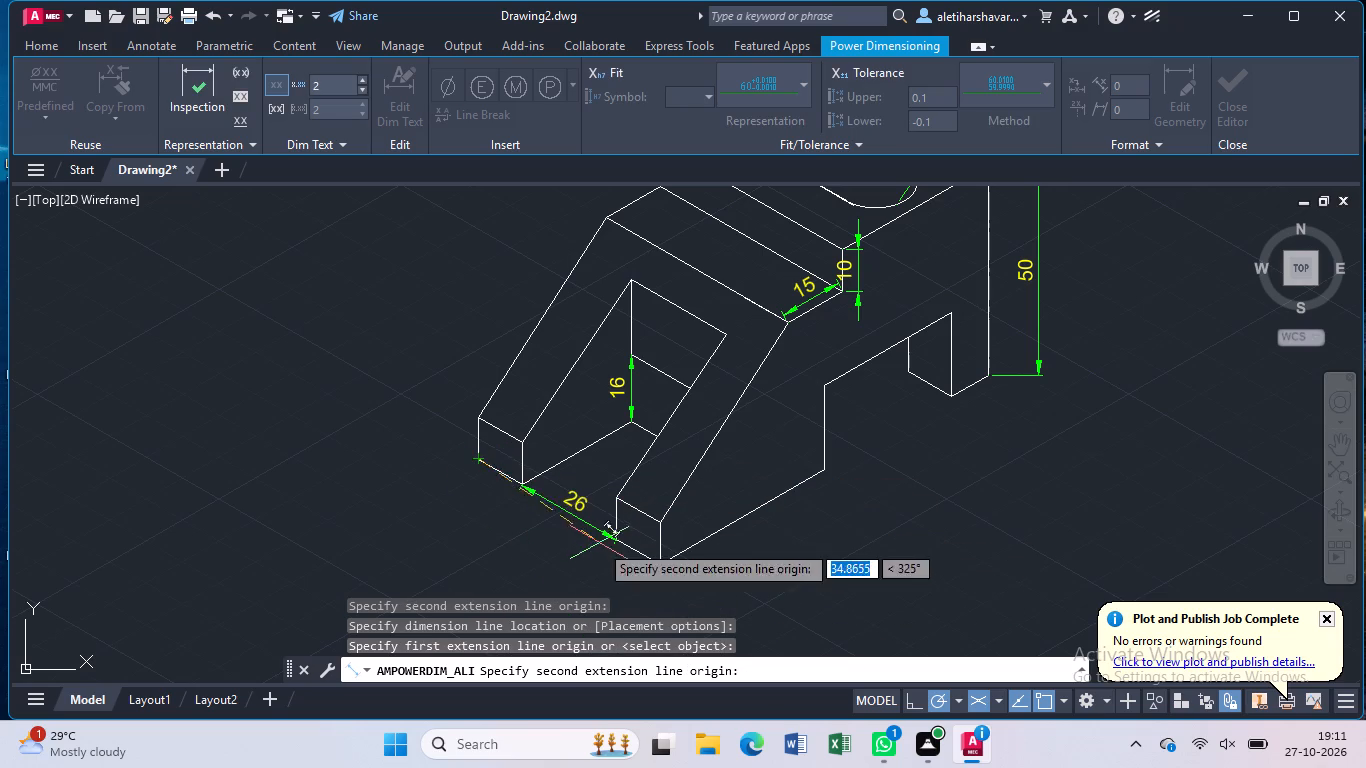
pyautogui.click(663, 560)
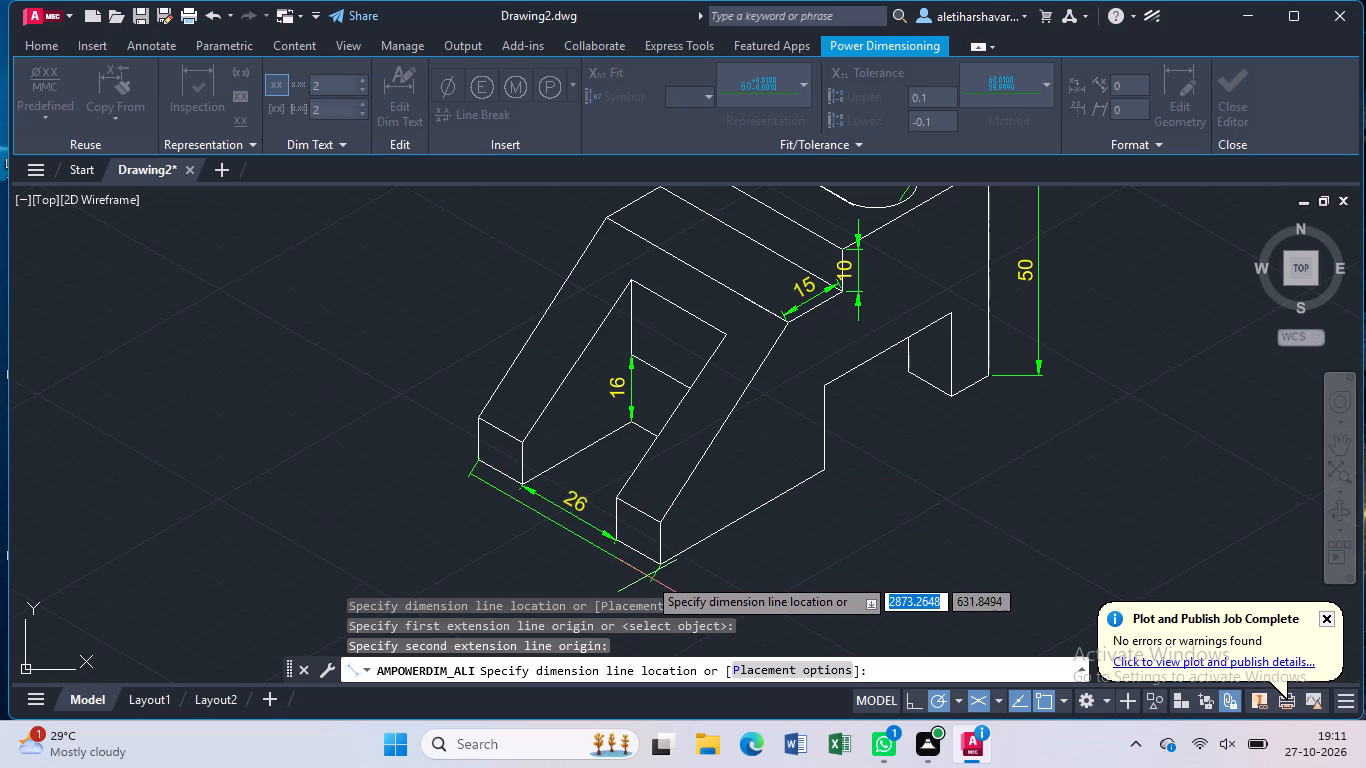
pyautogui.click(643, 584)
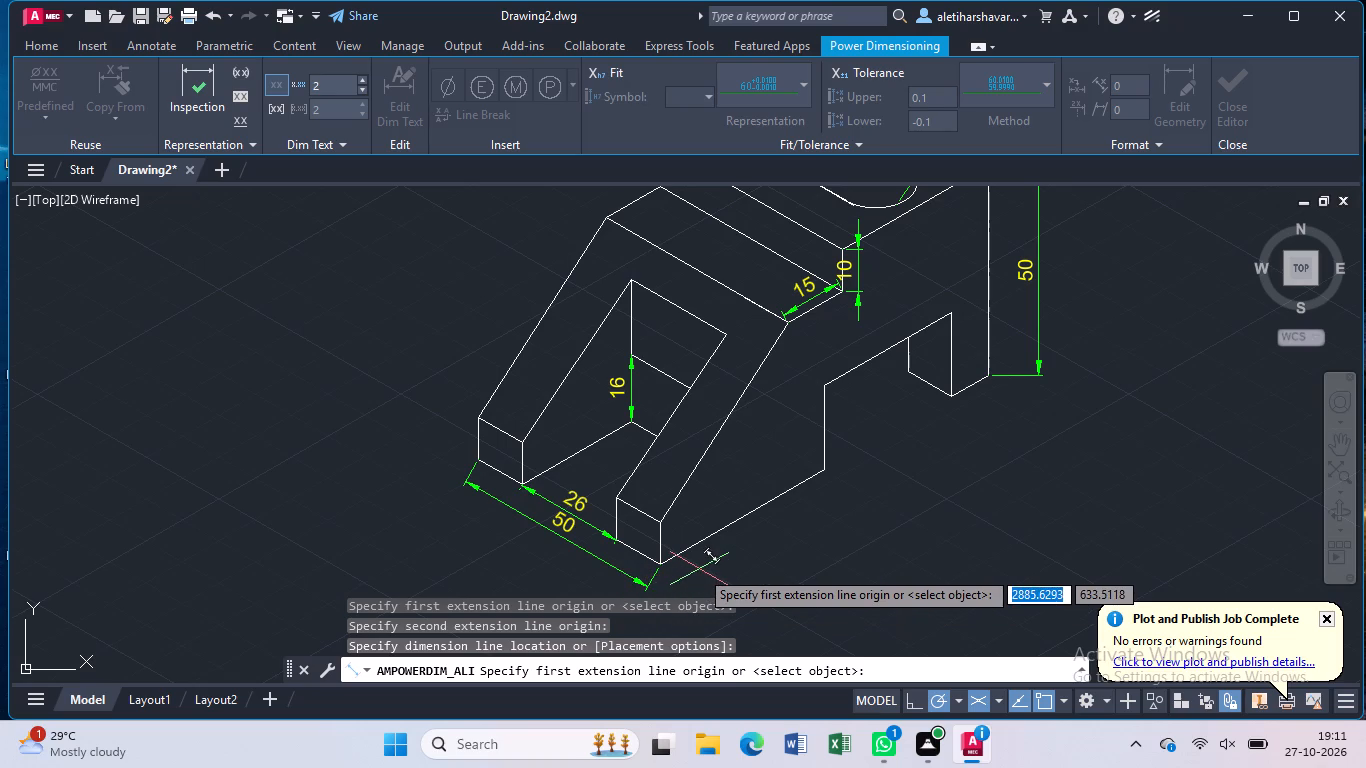
# Dimension the near sloping leg's long bottom side edge and the vertical edge rising from its rear end.
pyautogui.click(827, 475)
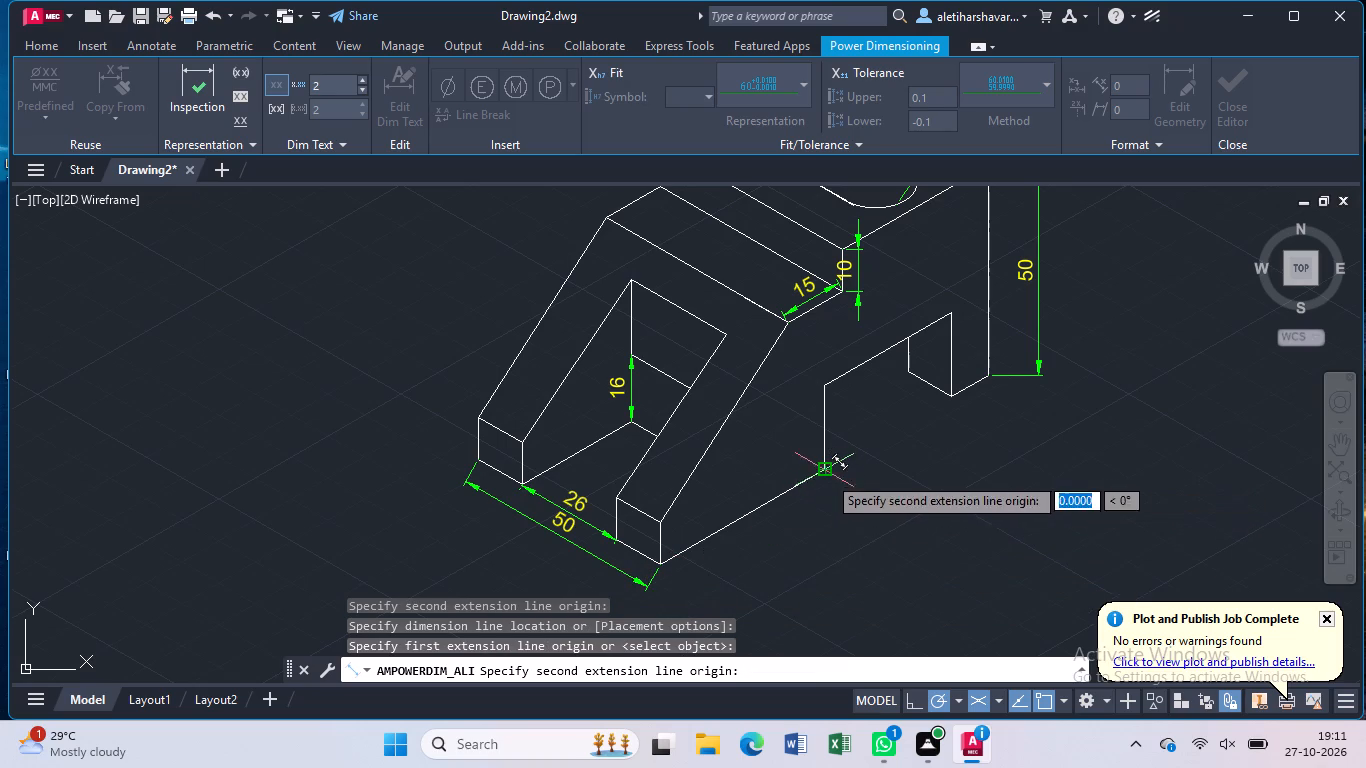
pyautogui.click(665, 565)
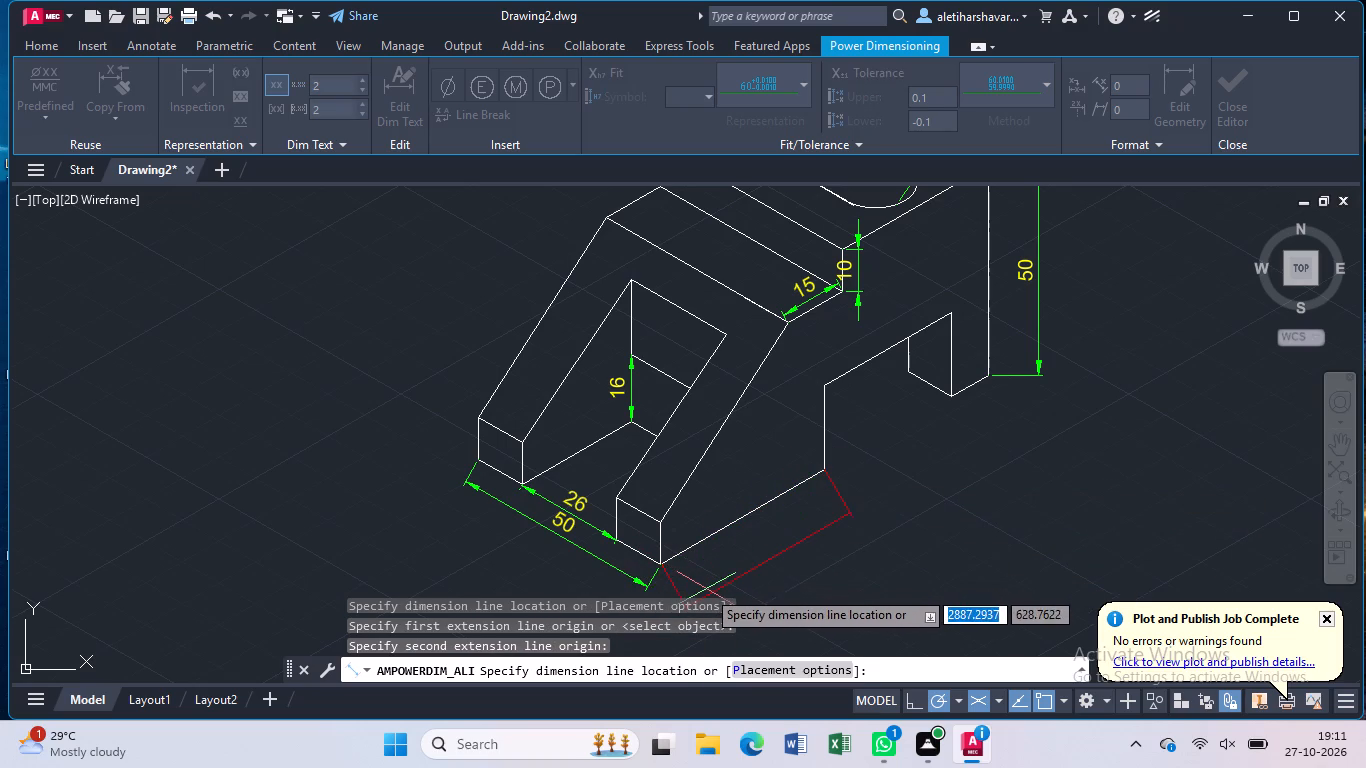
pyautogui.click(706, 589)
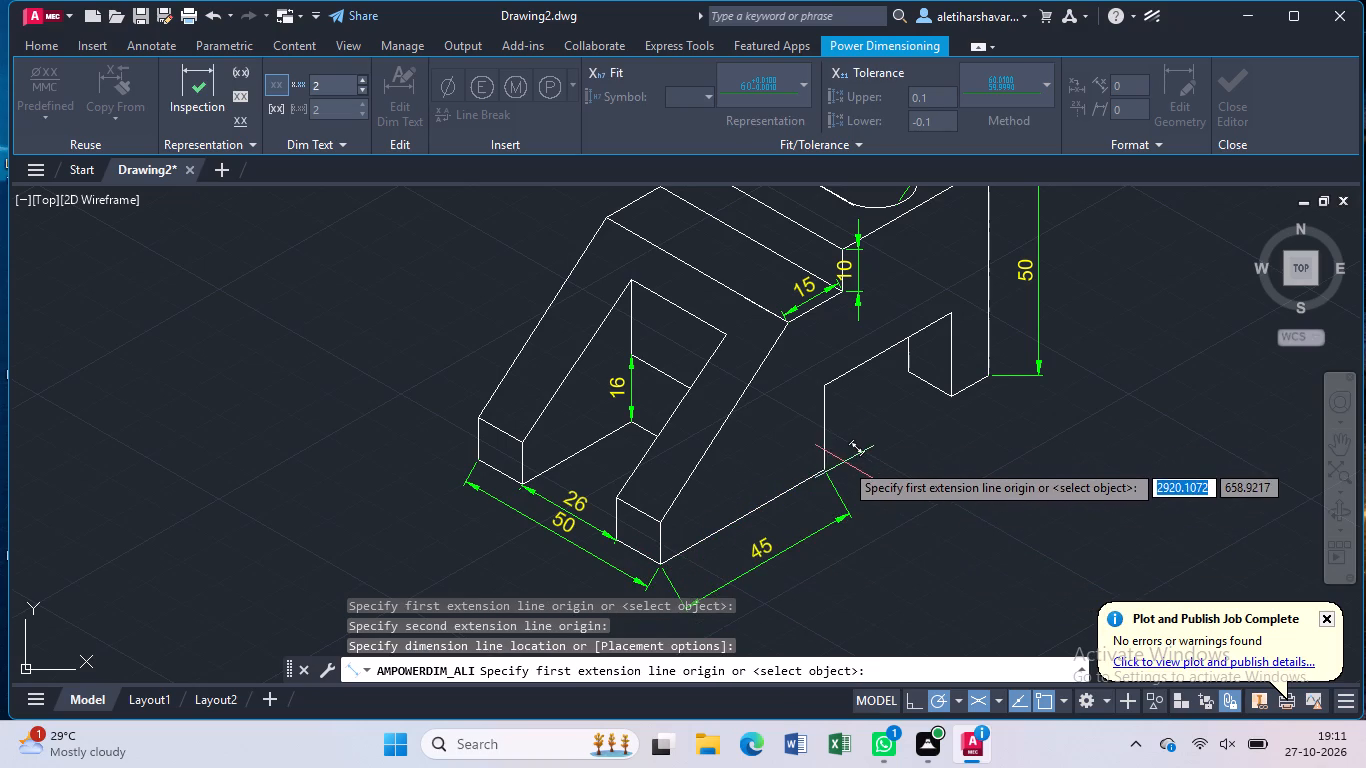
pyautogui.click(829, 467)
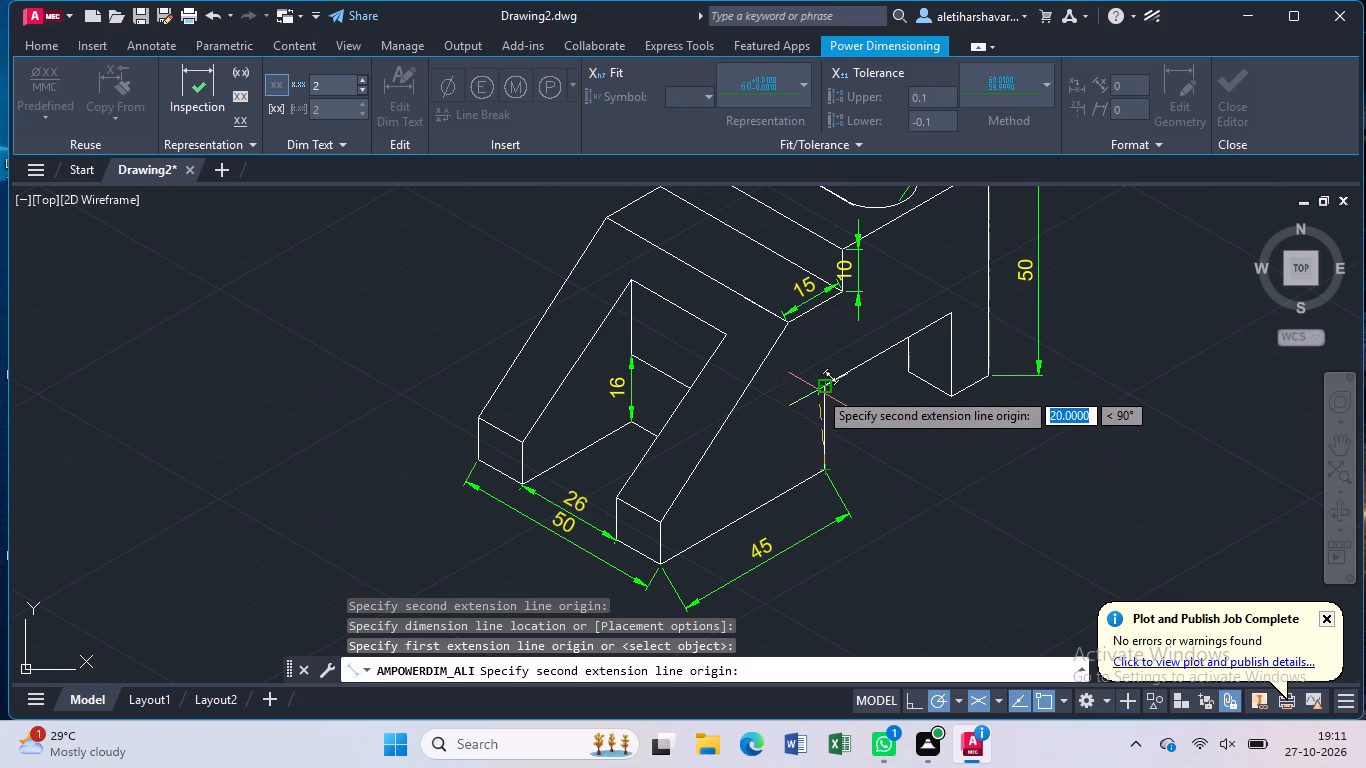
pyautogui.click(829, 389)
pyautogui.click(841, 391)
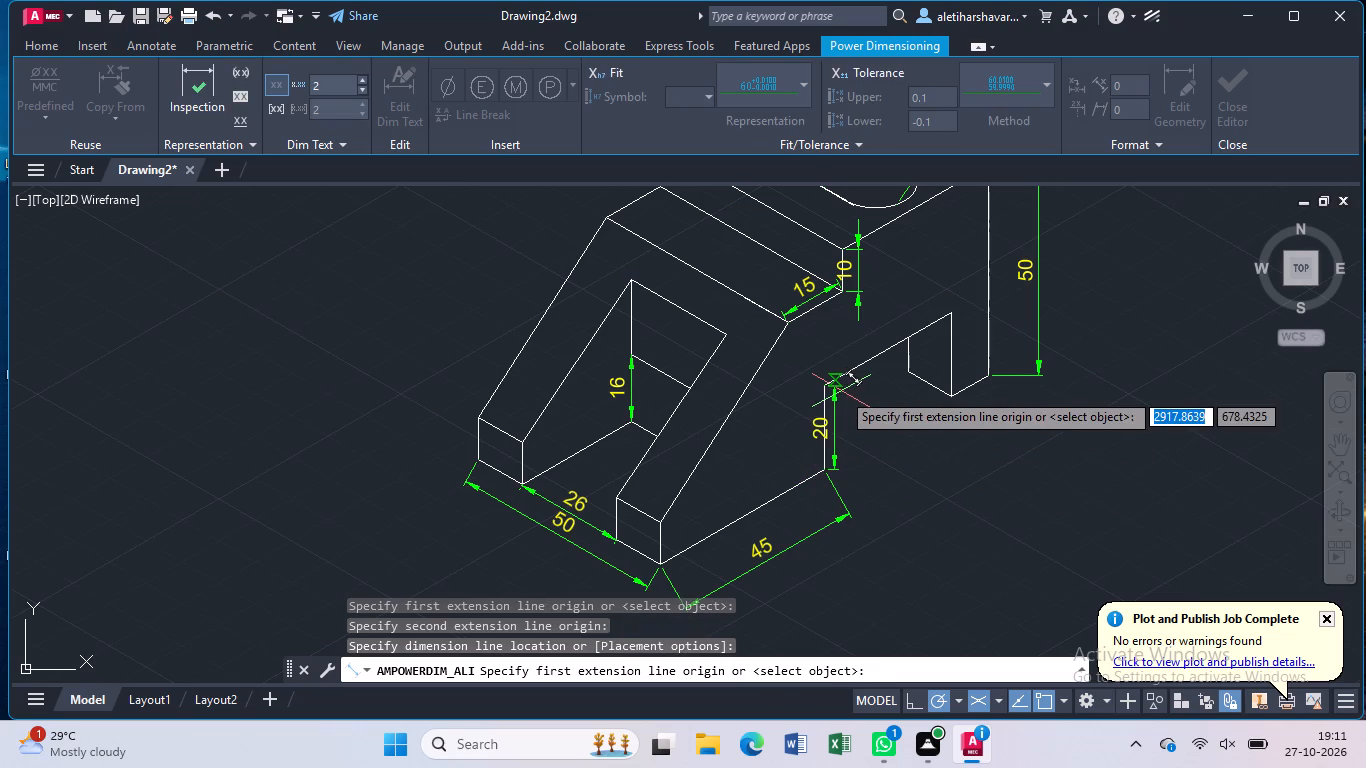
# Dimension the upper edge of the side opening and the short bottom edge of the rear foot.
pyautogui.click(828, 384)
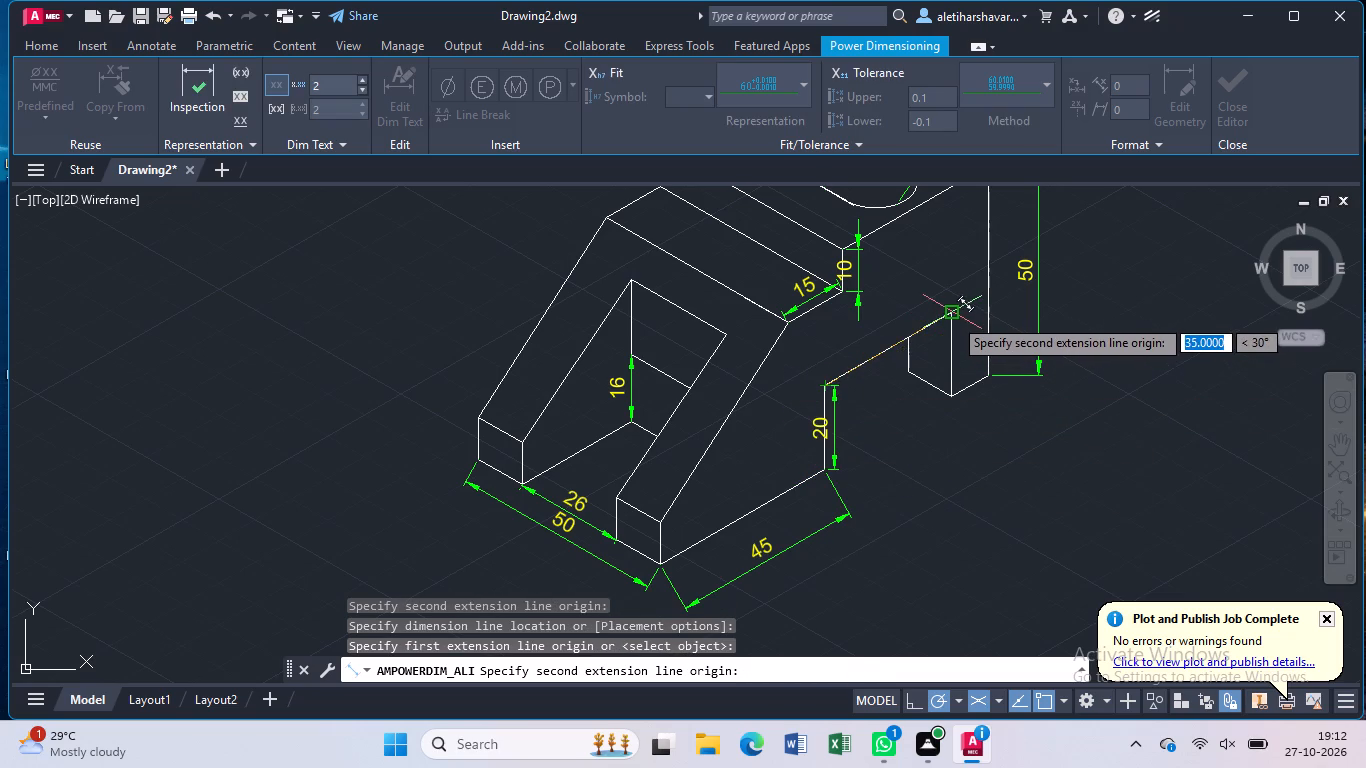
pyautogui.click(952, 317)
pyautogui.click(949, 305)
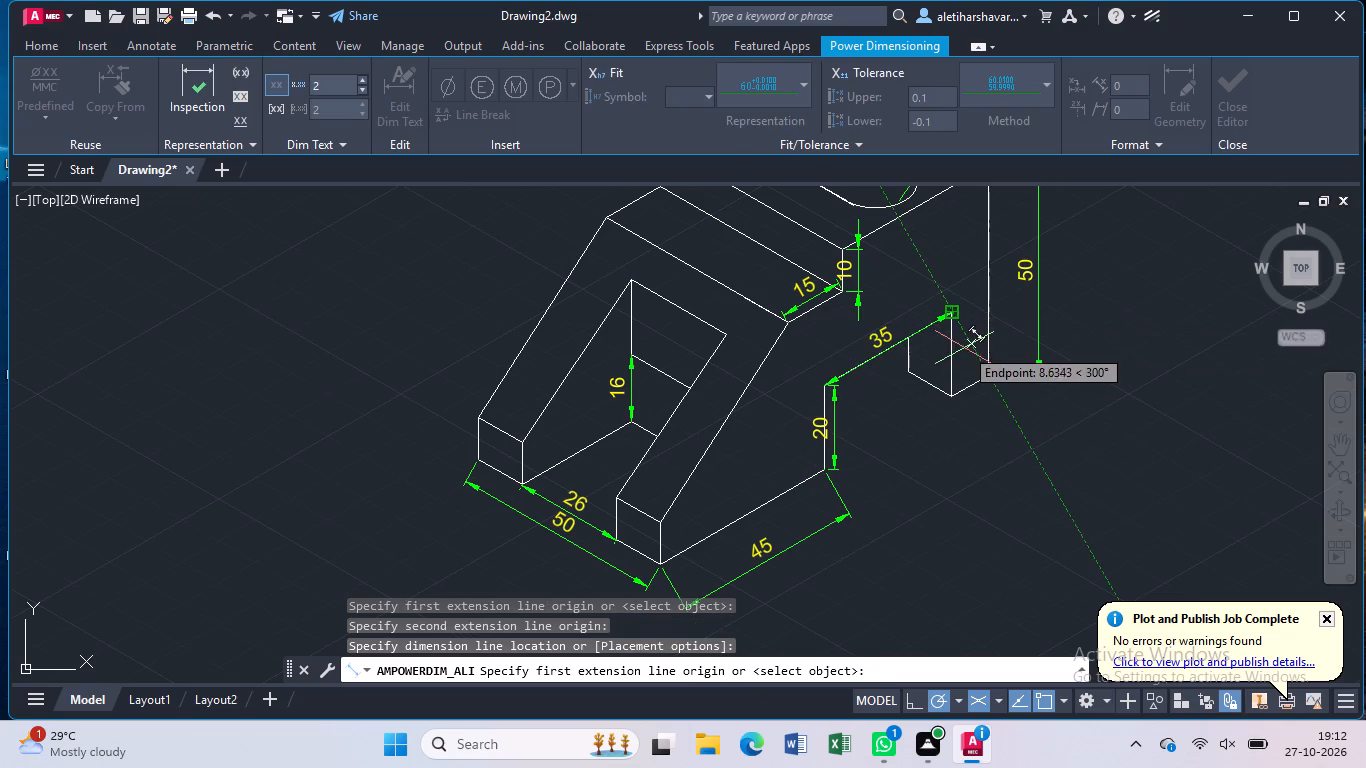
pyautogui.click(958, 392)
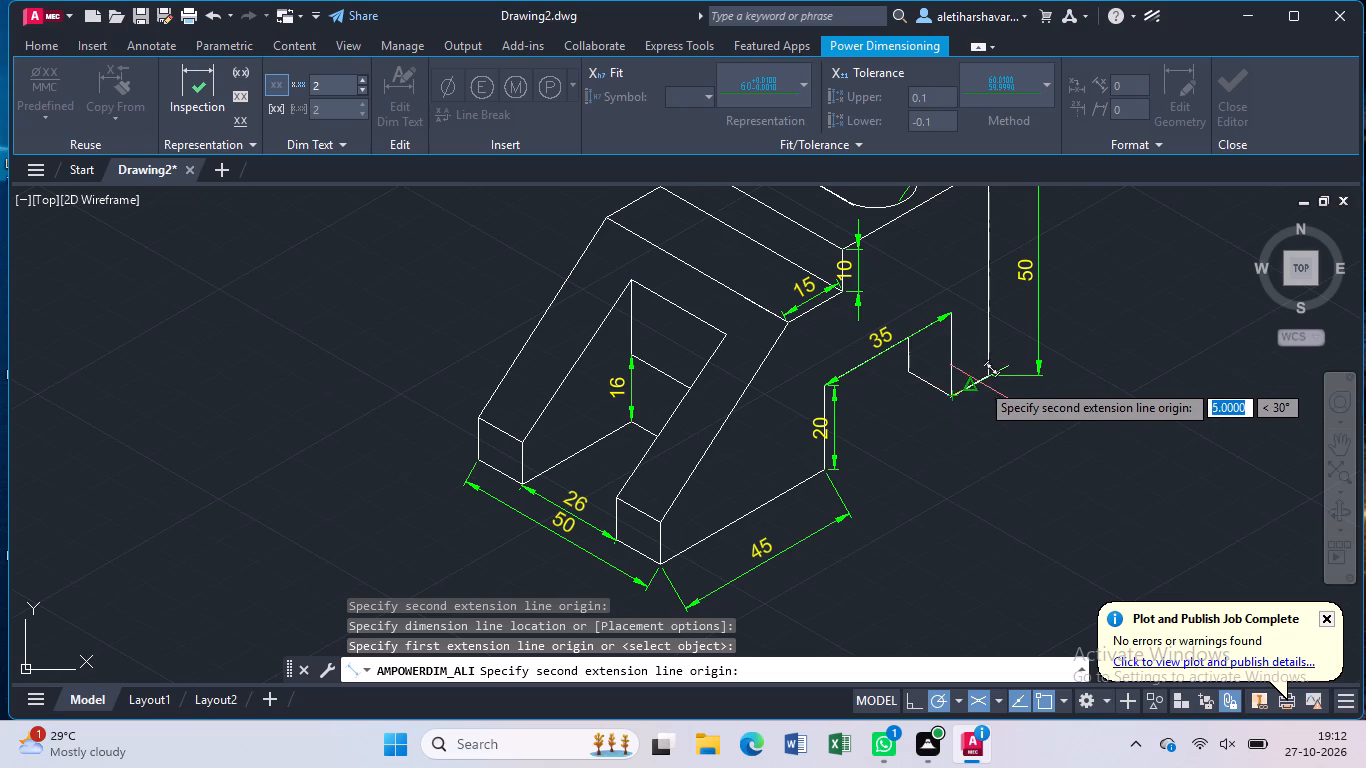
pyautogui.click(985, 379)
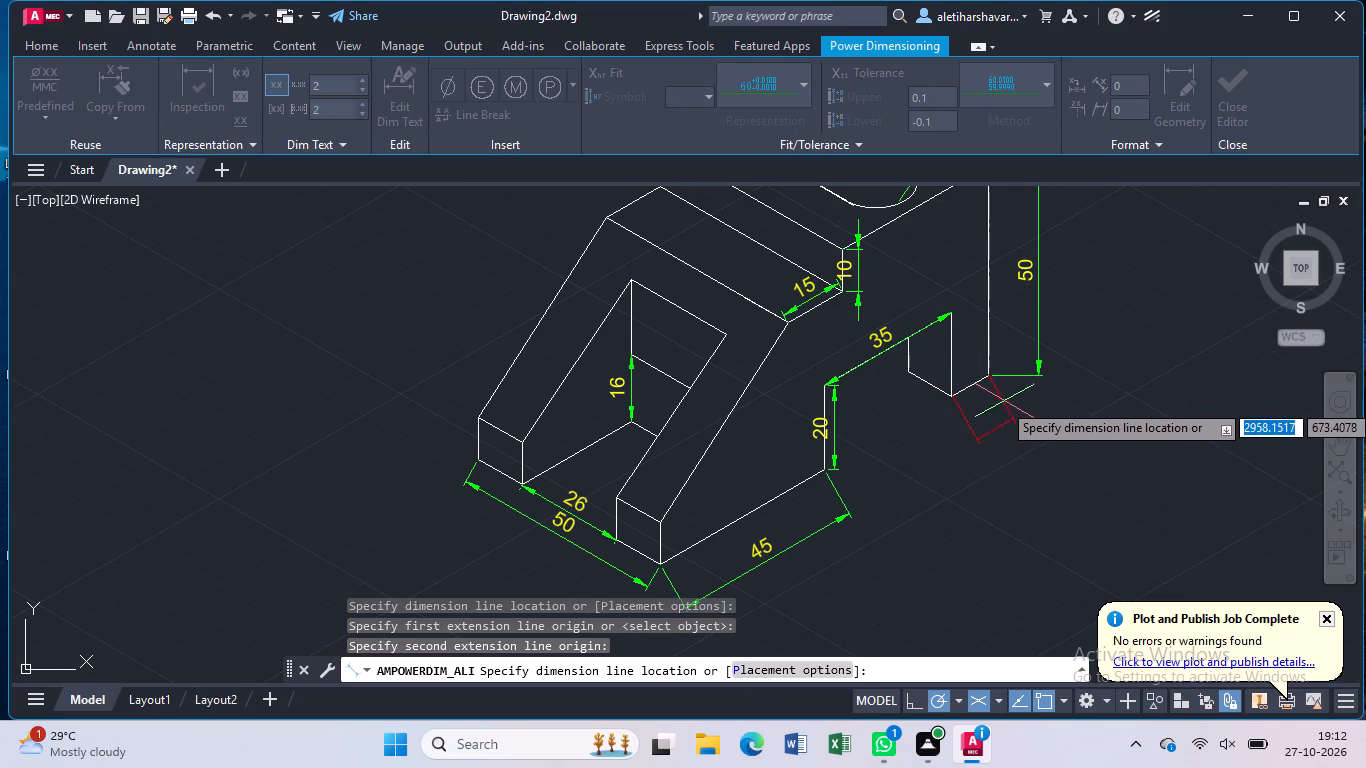
pyautogui.click(1010, 408)
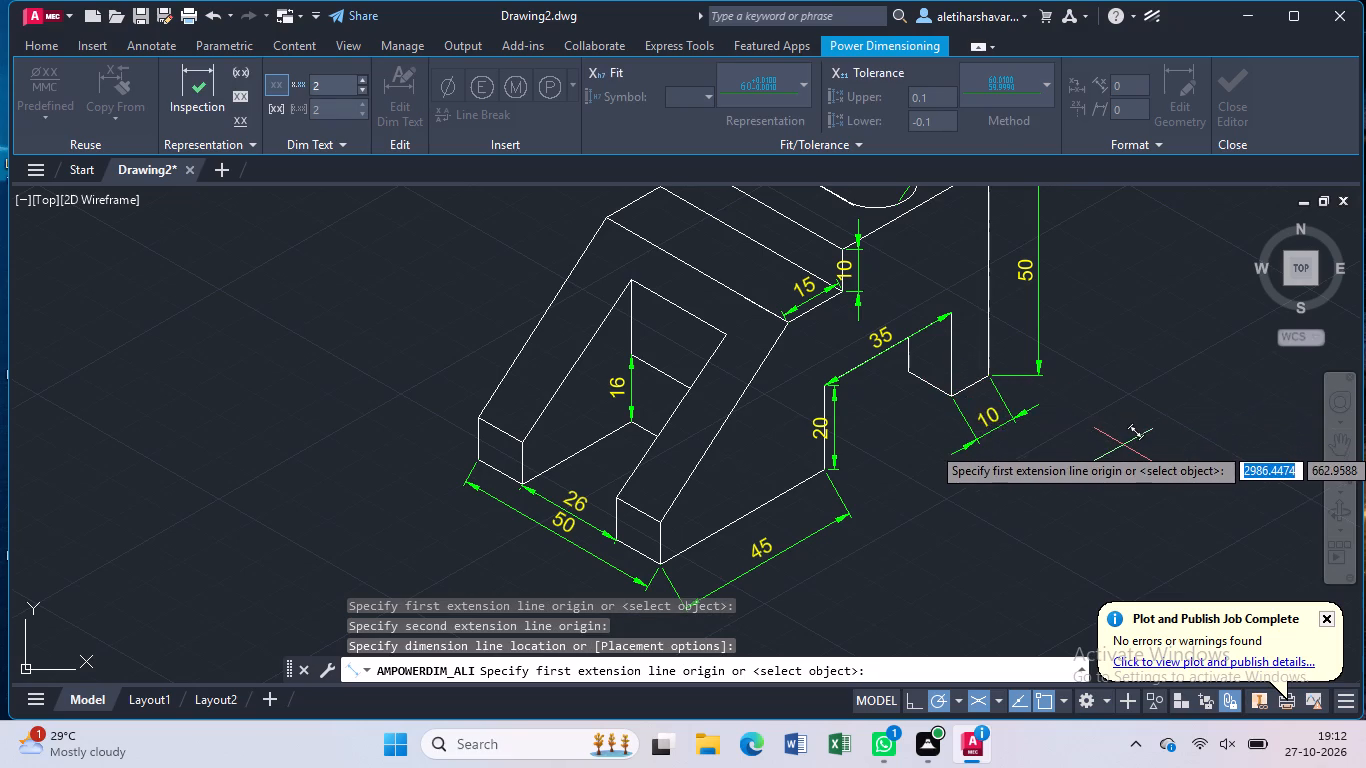
# Dimension the outer vertical edge at the front end of the far sloping leg.
pyautogui.scroll(-1, 1123, 445)
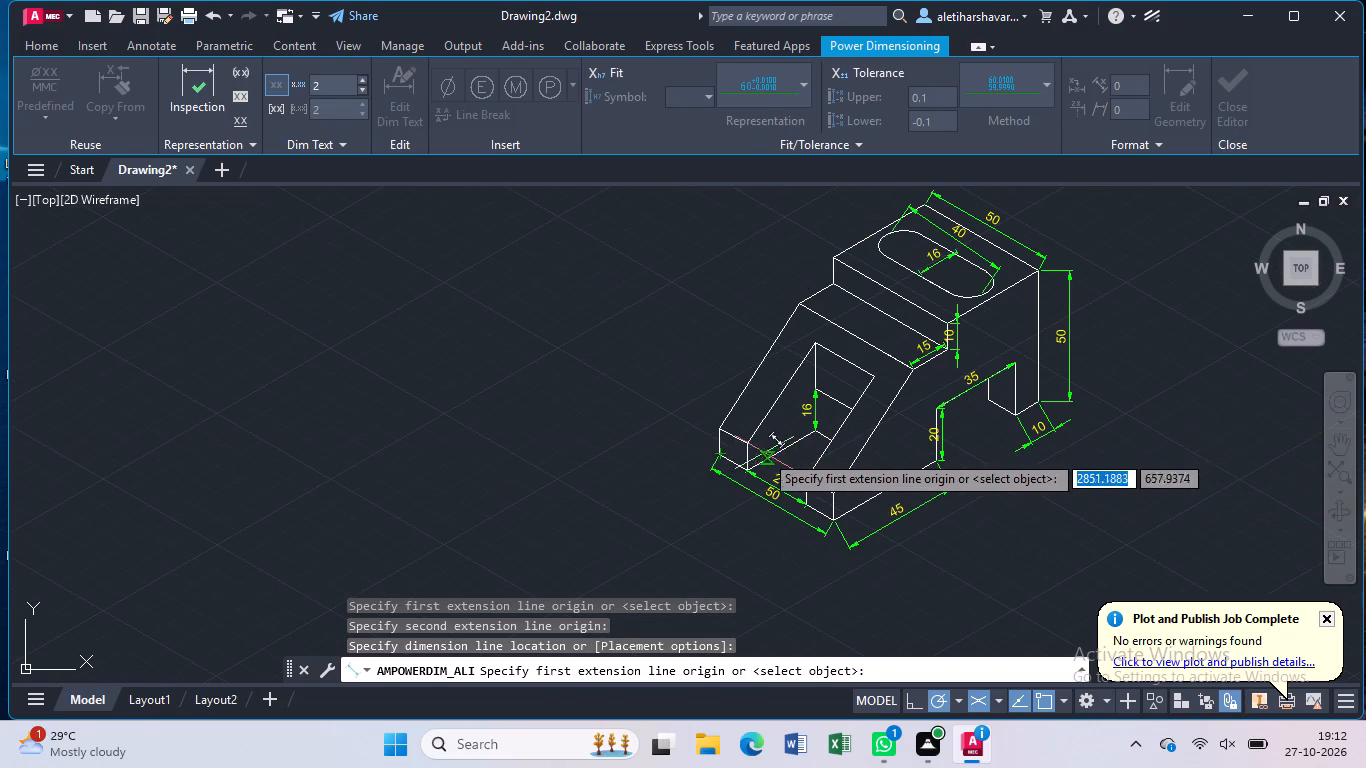
pyautogui.scroll(3, 764, 453)
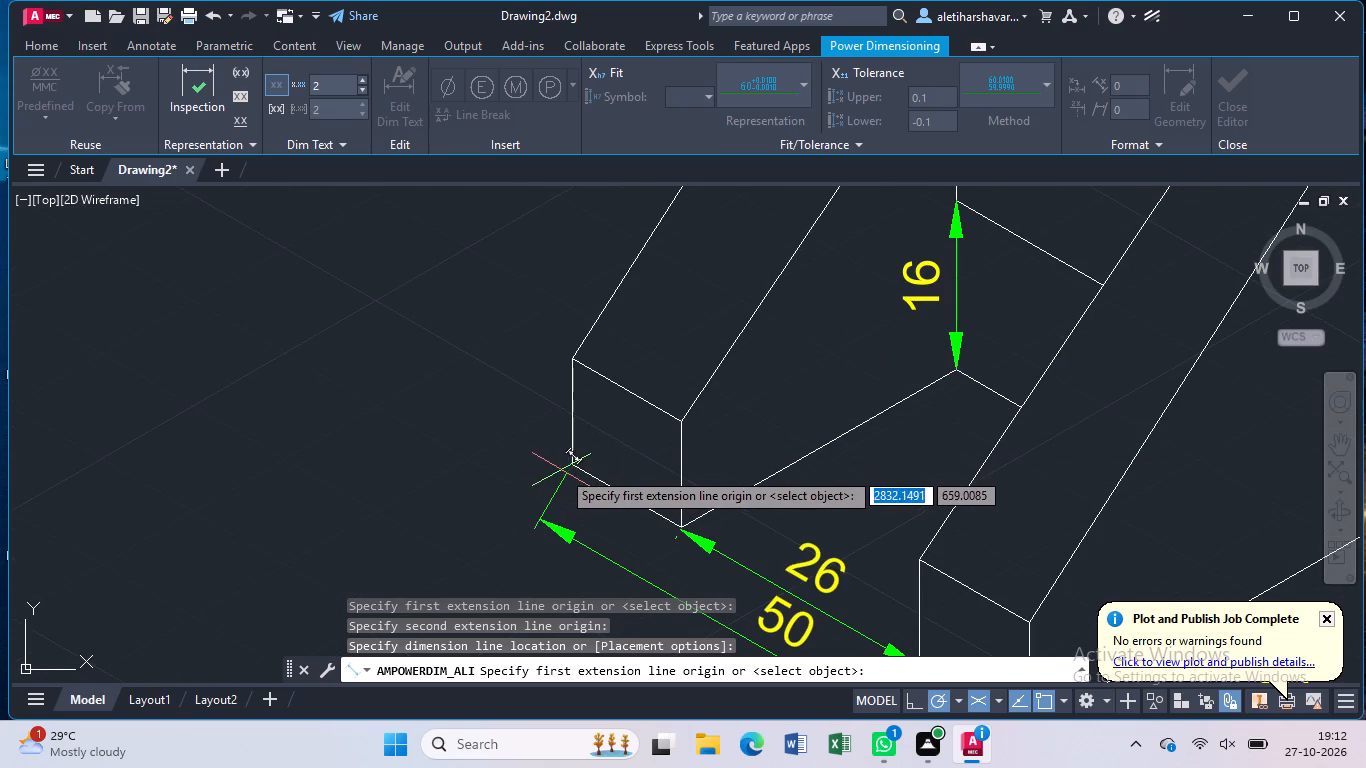
pyautogui.click(570, 467)
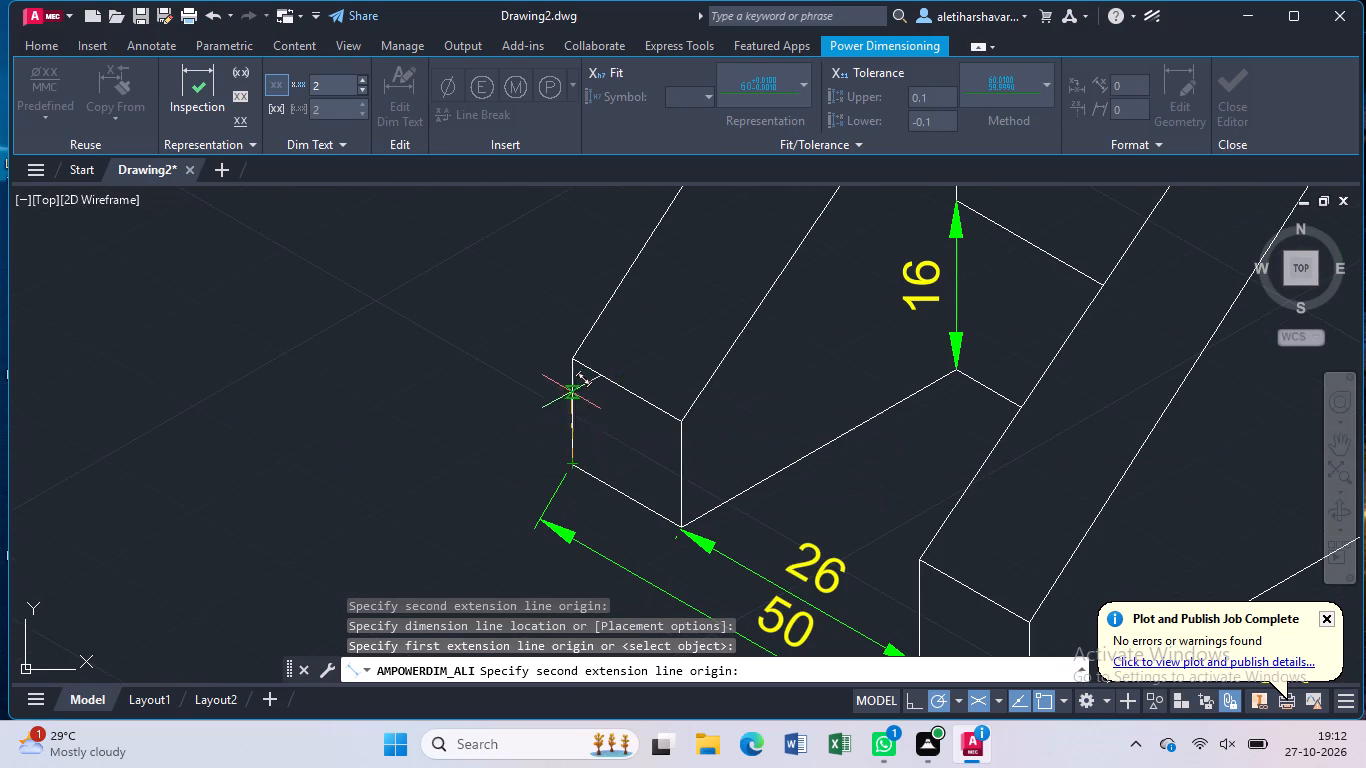
pyautogui.click(571, 363)
pyautogui.click(553, 357)
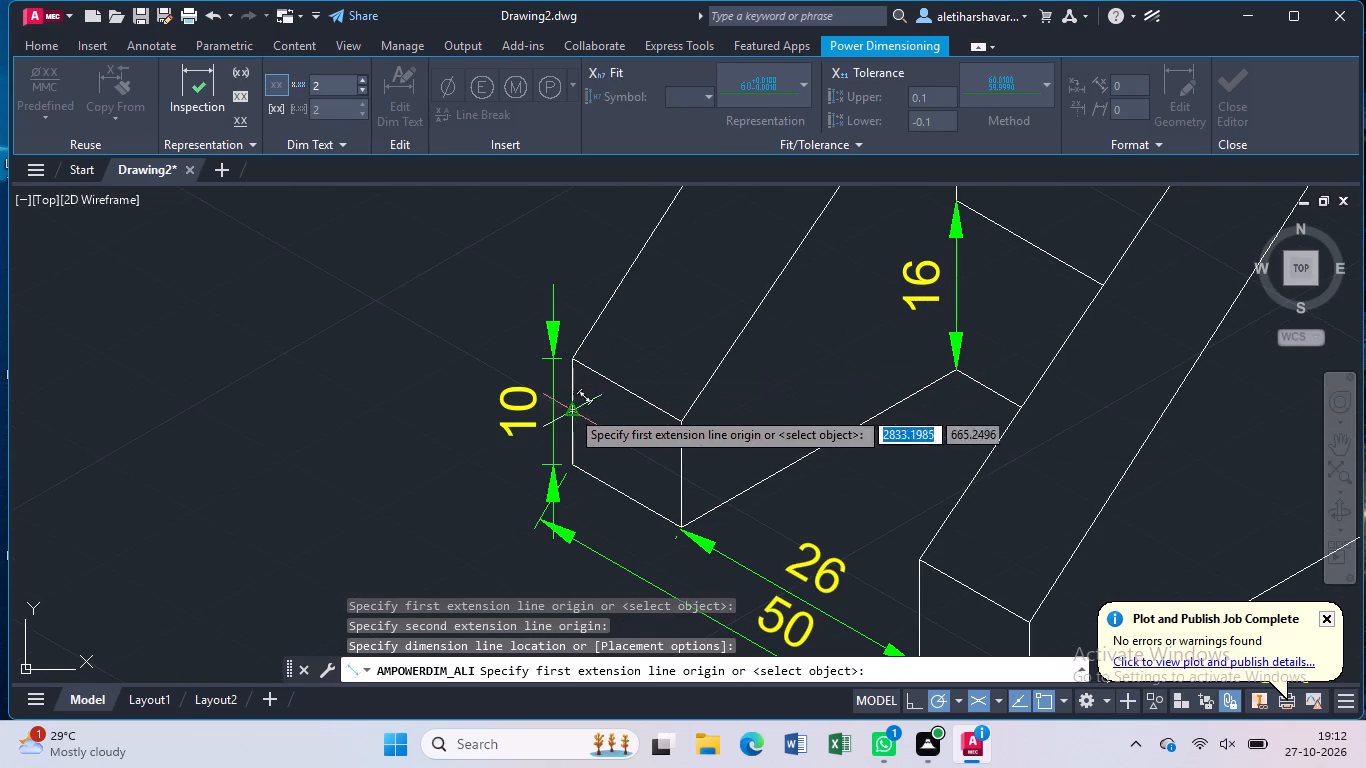
pyautogui.scroll(-2, 628, 422)
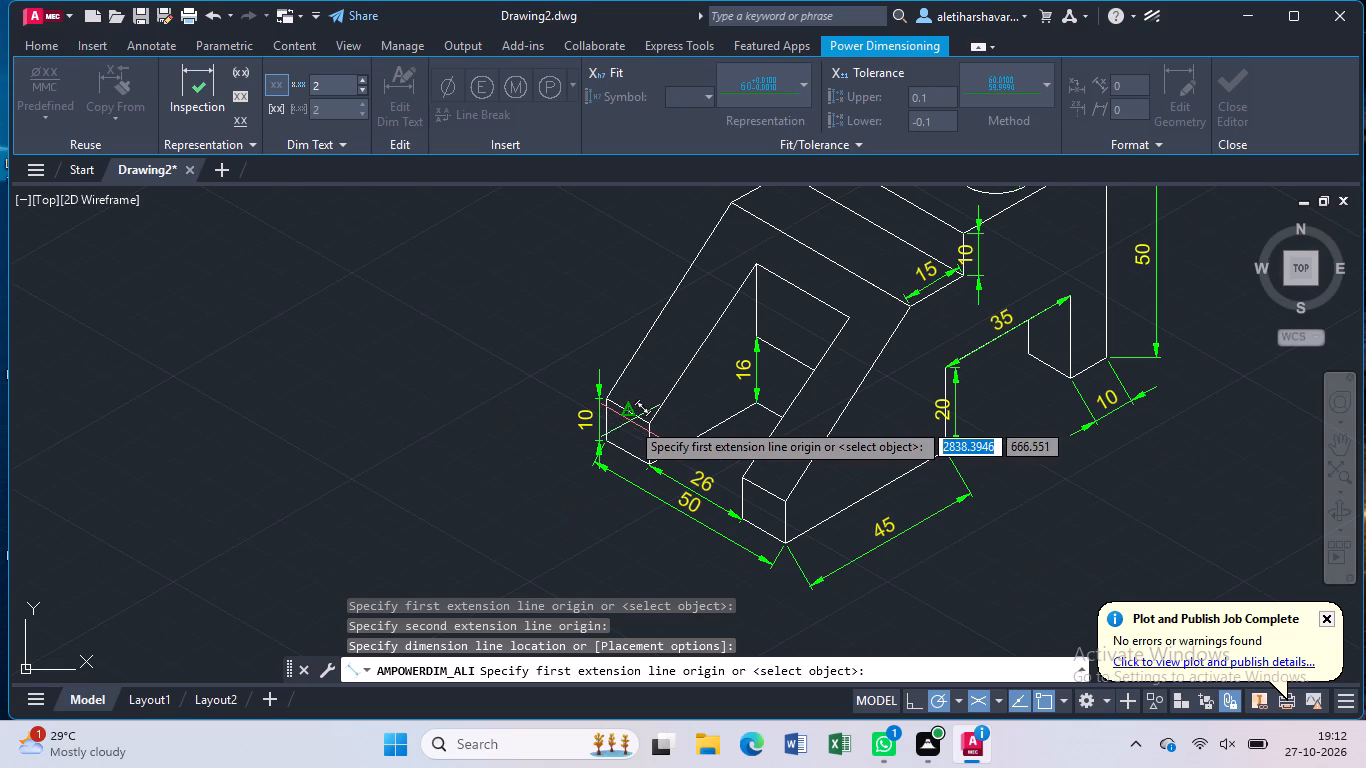
pyautogui.press('Escape')
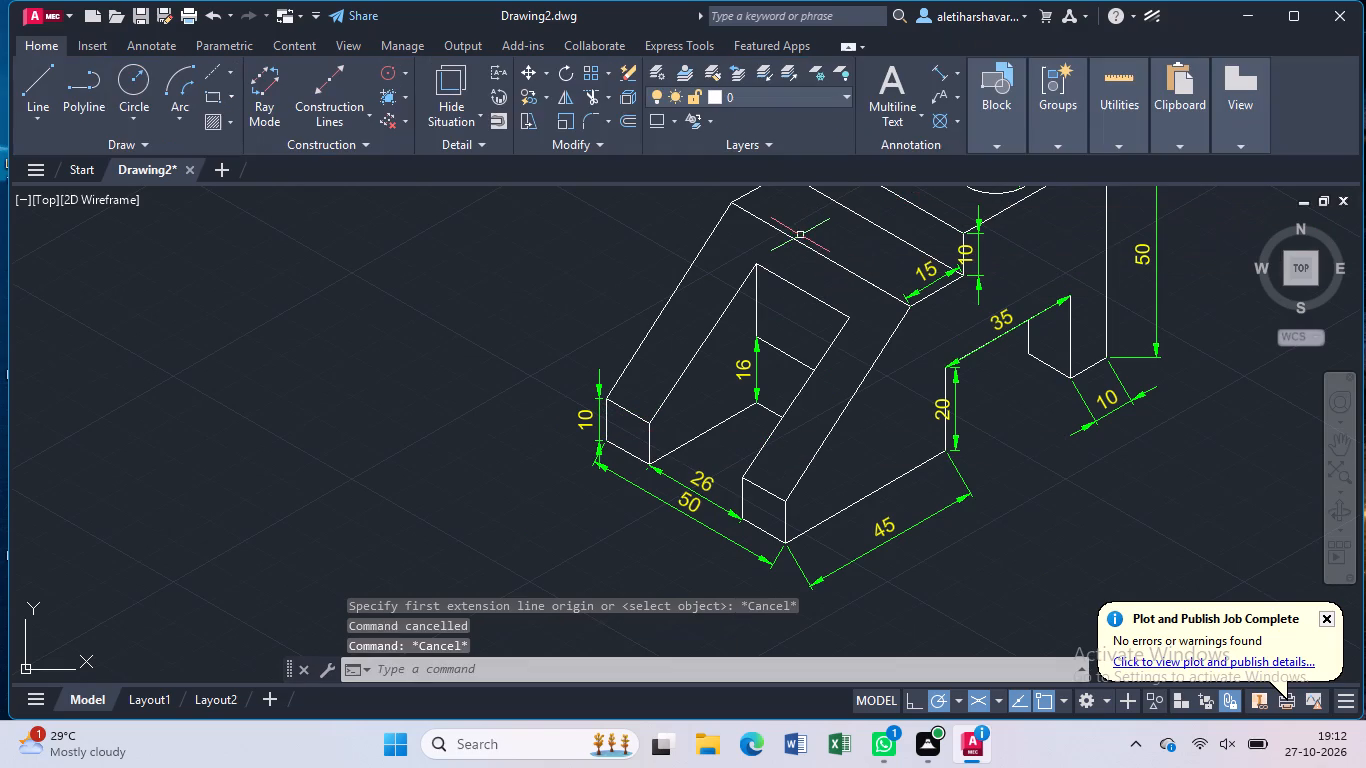
# Add a vertical dimension from the far leg's upper slope corner to its bottom front corner and override the text with 40.
pyautogui.click(963, 69)
pyautogui.click(973, 276)
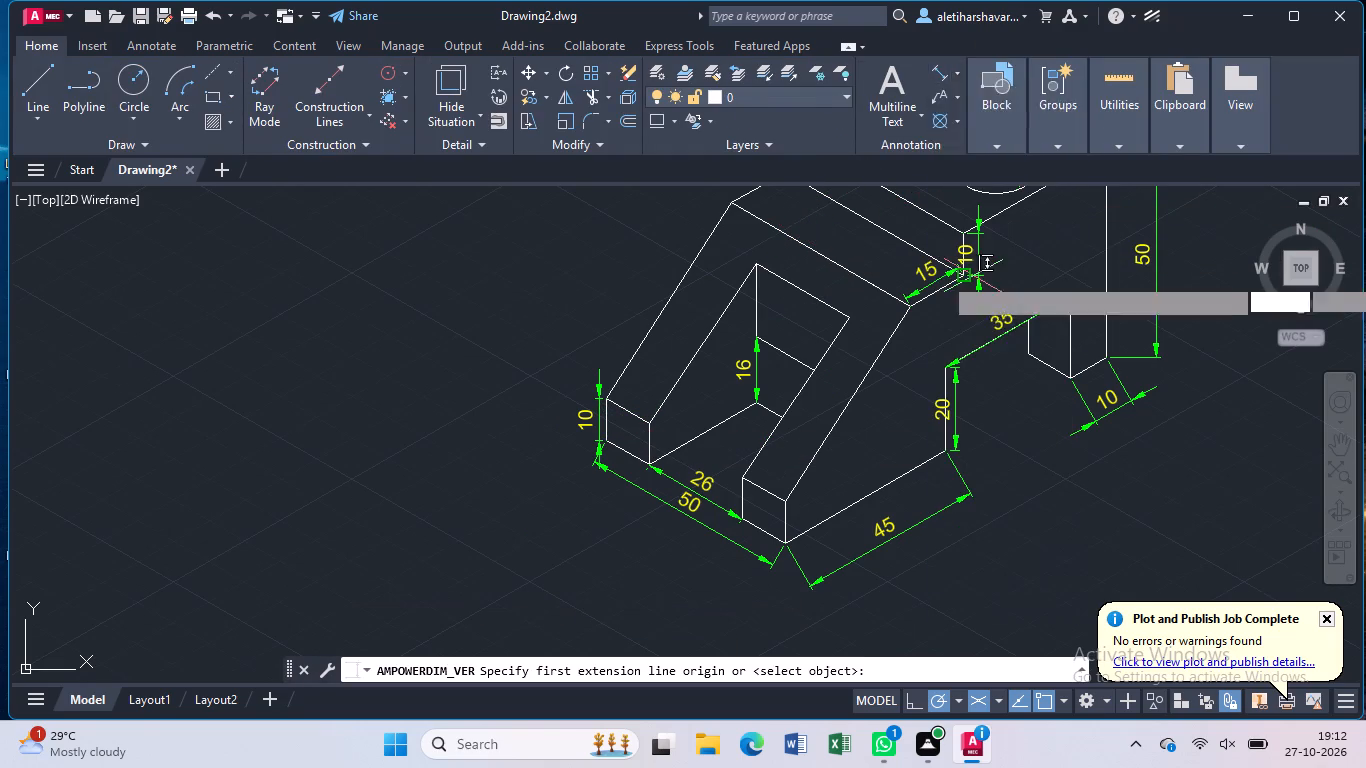
pyautogui.click(728, 205)
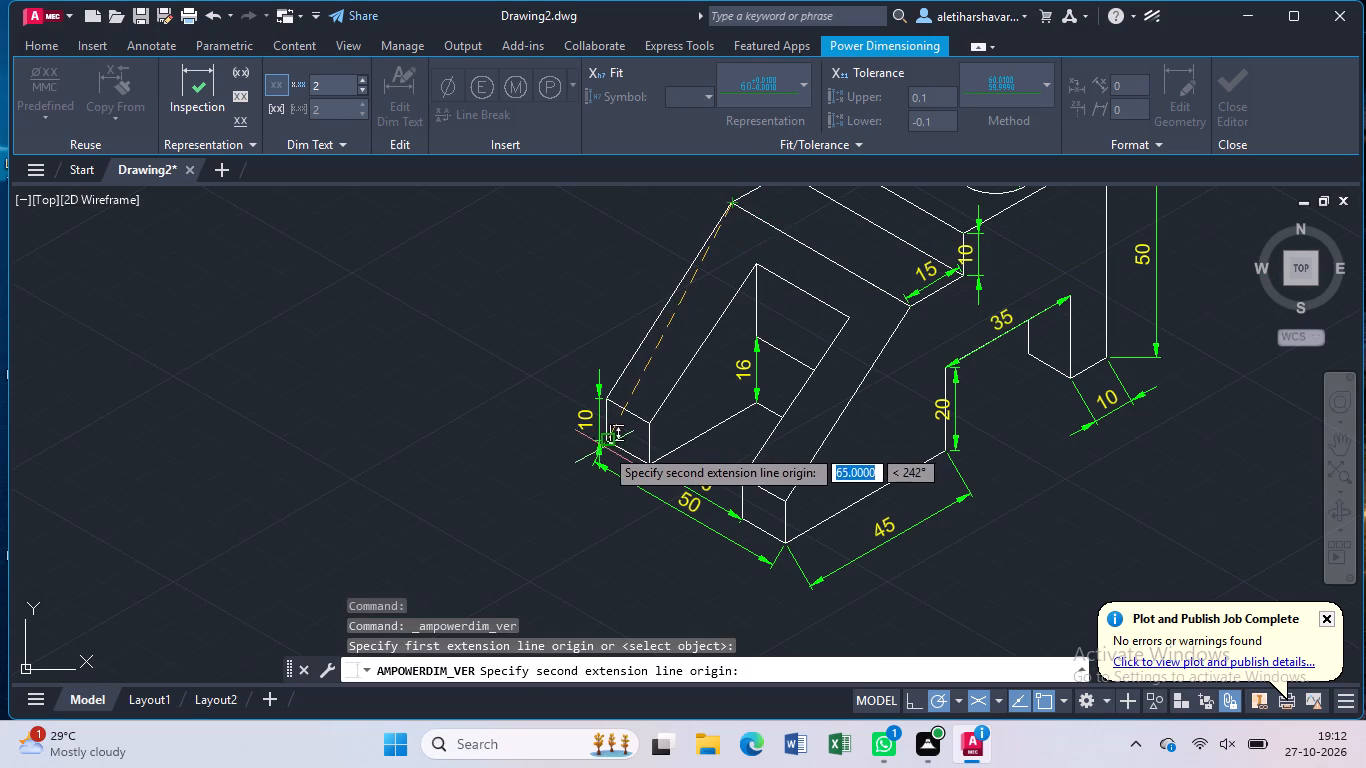
pyautogui.click(604, 448)
pyautogui.click(548, 419)
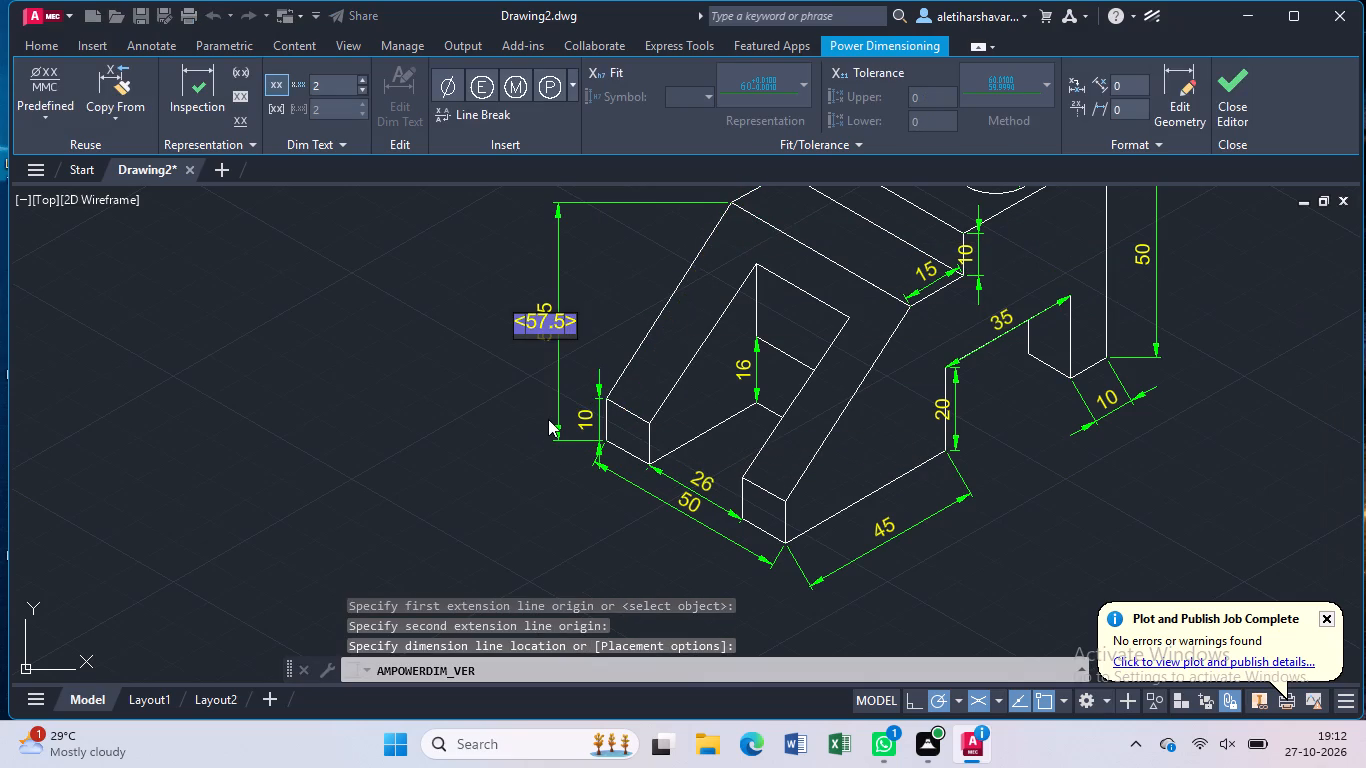
pyautogui.press('BackSpace')
pyautogui.write('40')
pyautogui.press('Return')
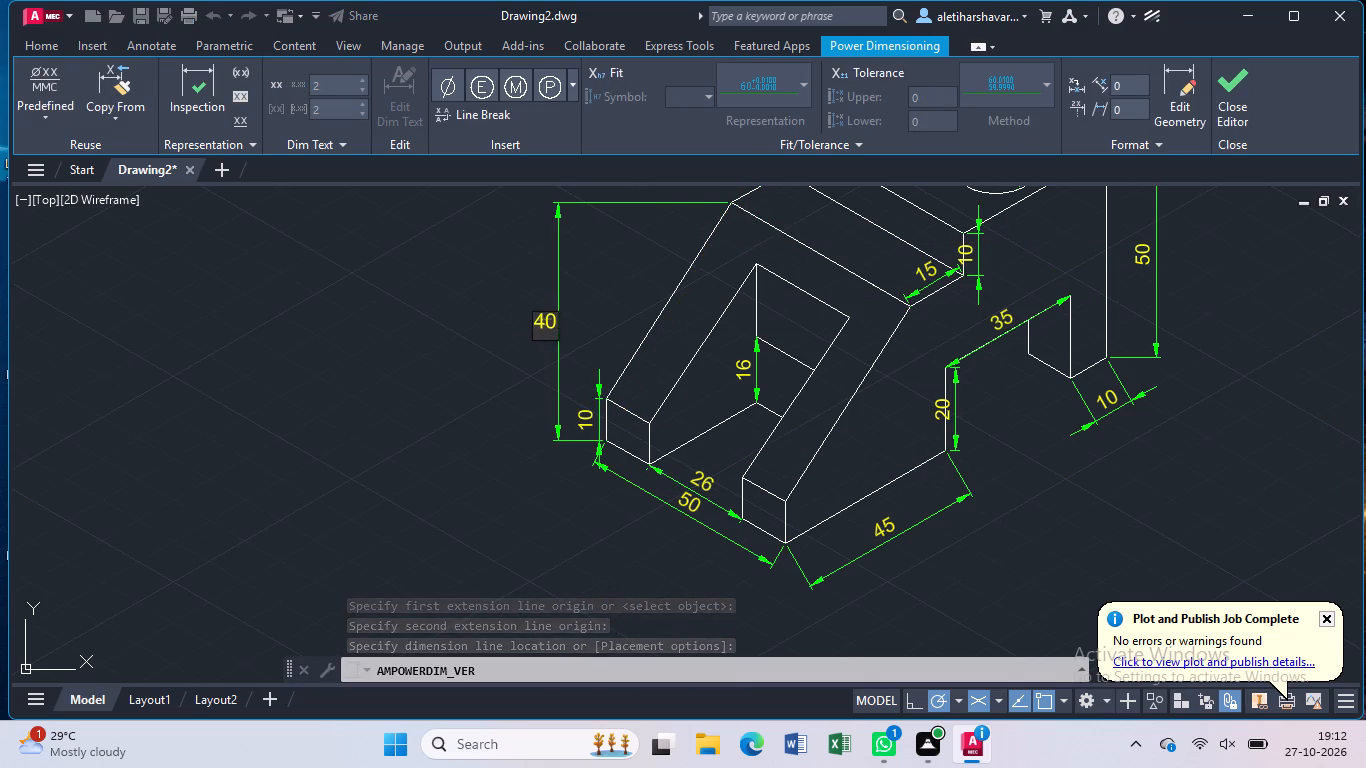
pyautogui.scroll(-2, 605, 443)
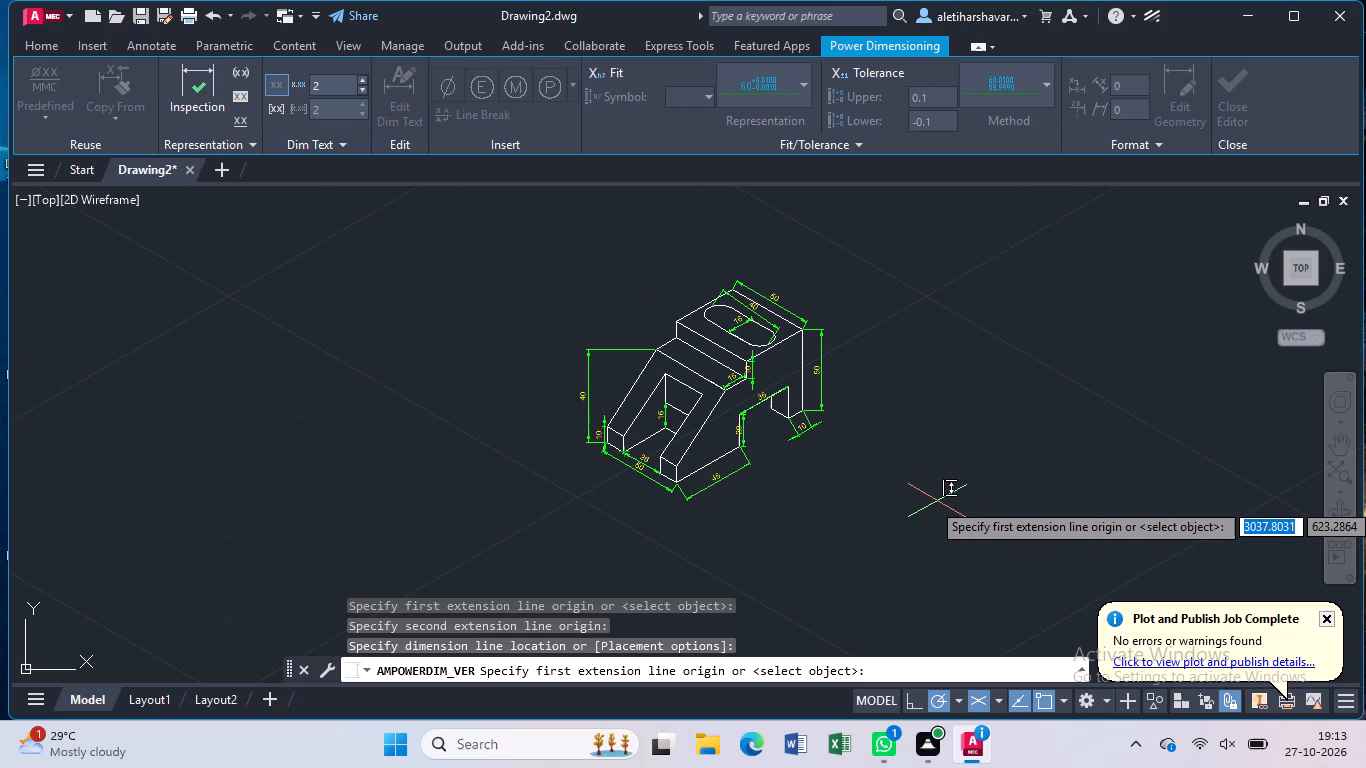
pyautogui.press('Escape')
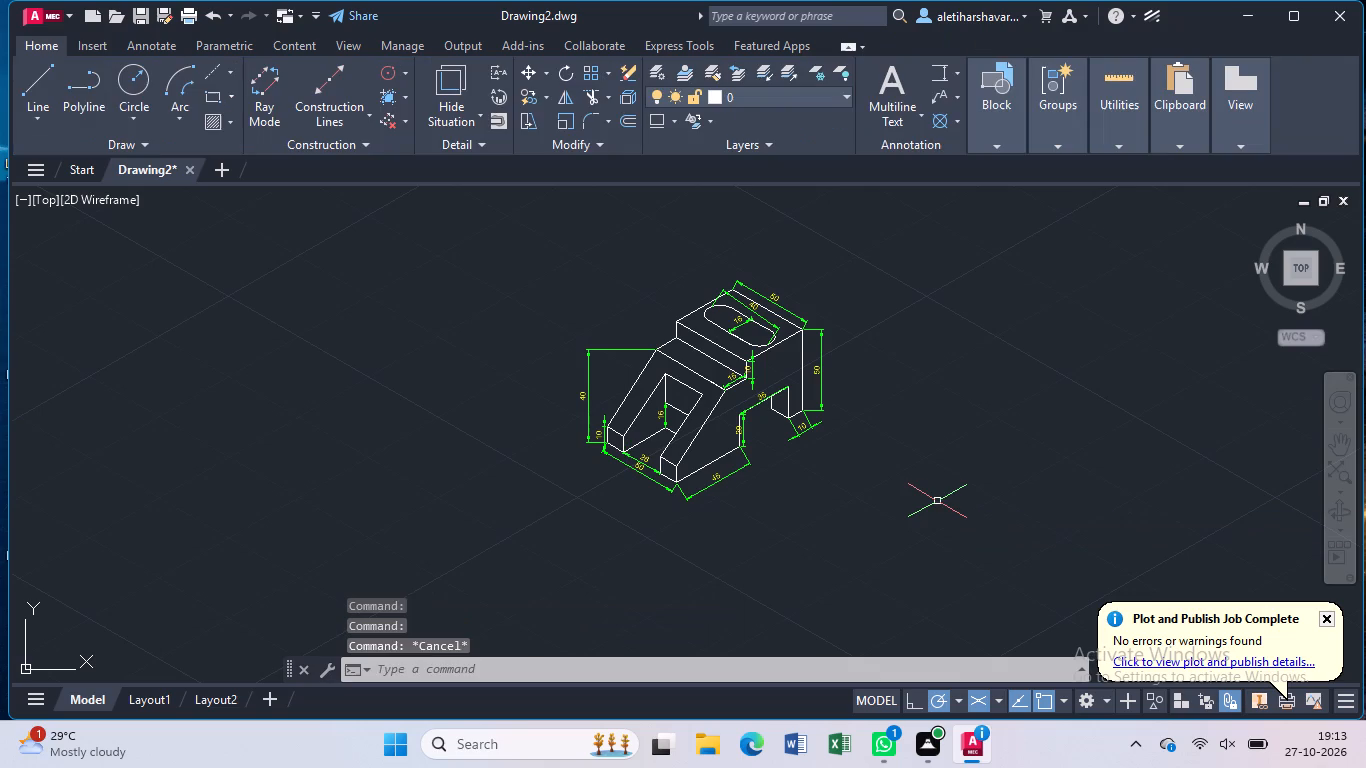
# Save the drawing in Documents as "Slide Base with Oblique Fork".
pyautogui.hotkey('ctrl', 's')
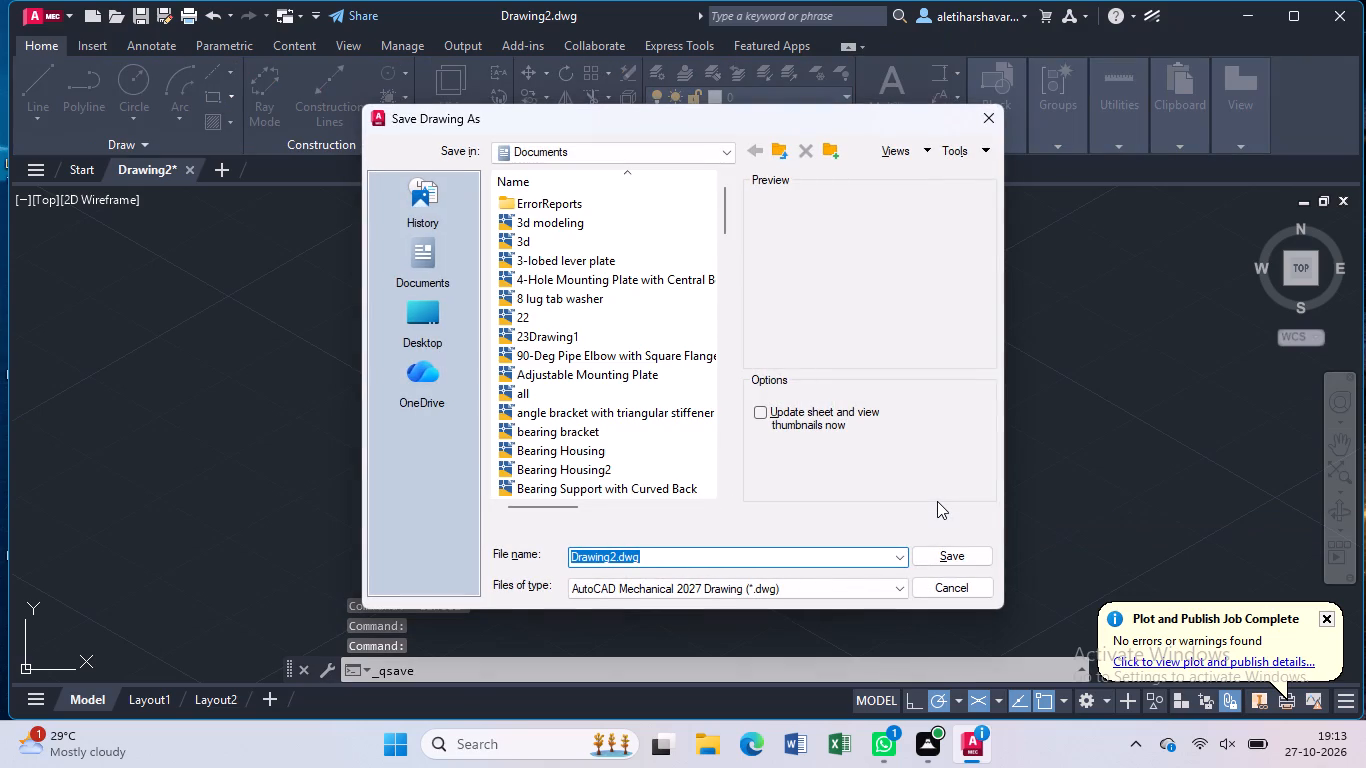
pyautogui.press('BackSpace')
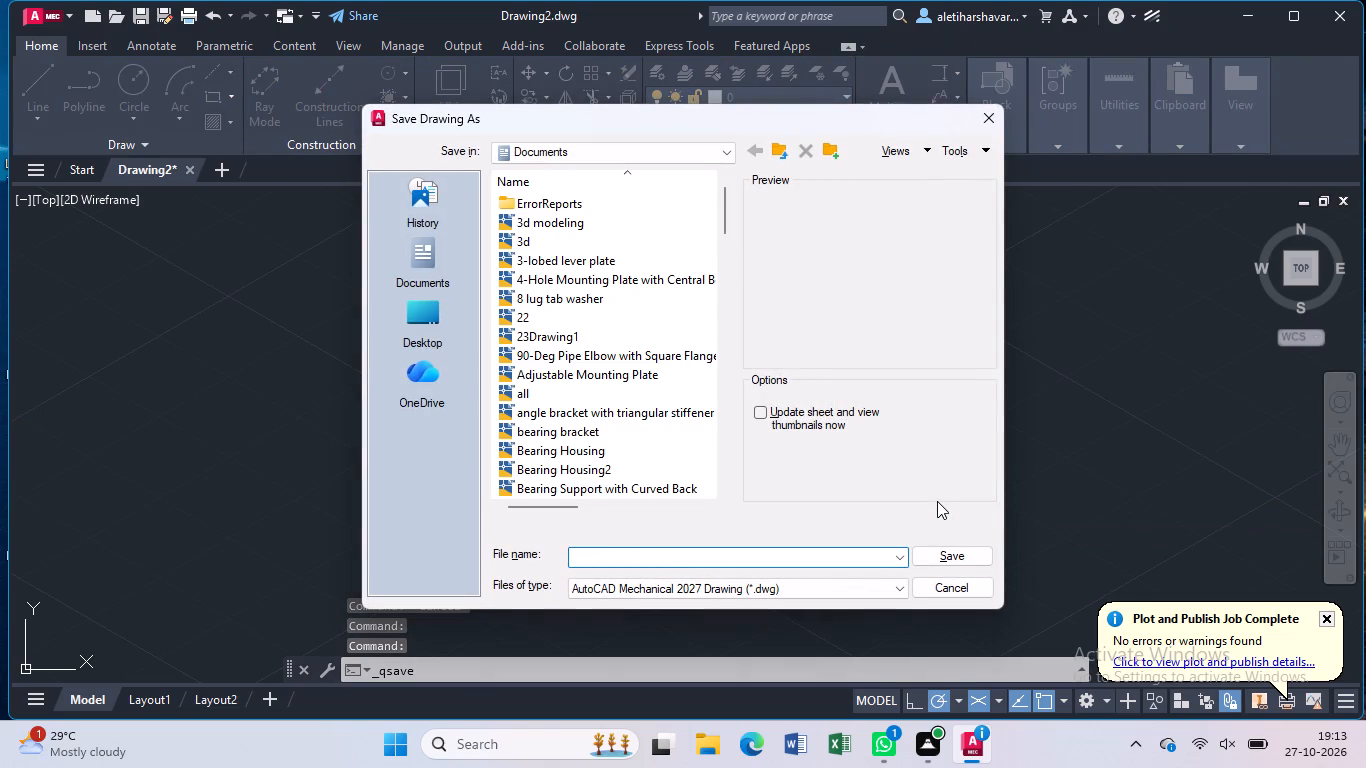
pyautogui.hotkey('ctrl', 'v')
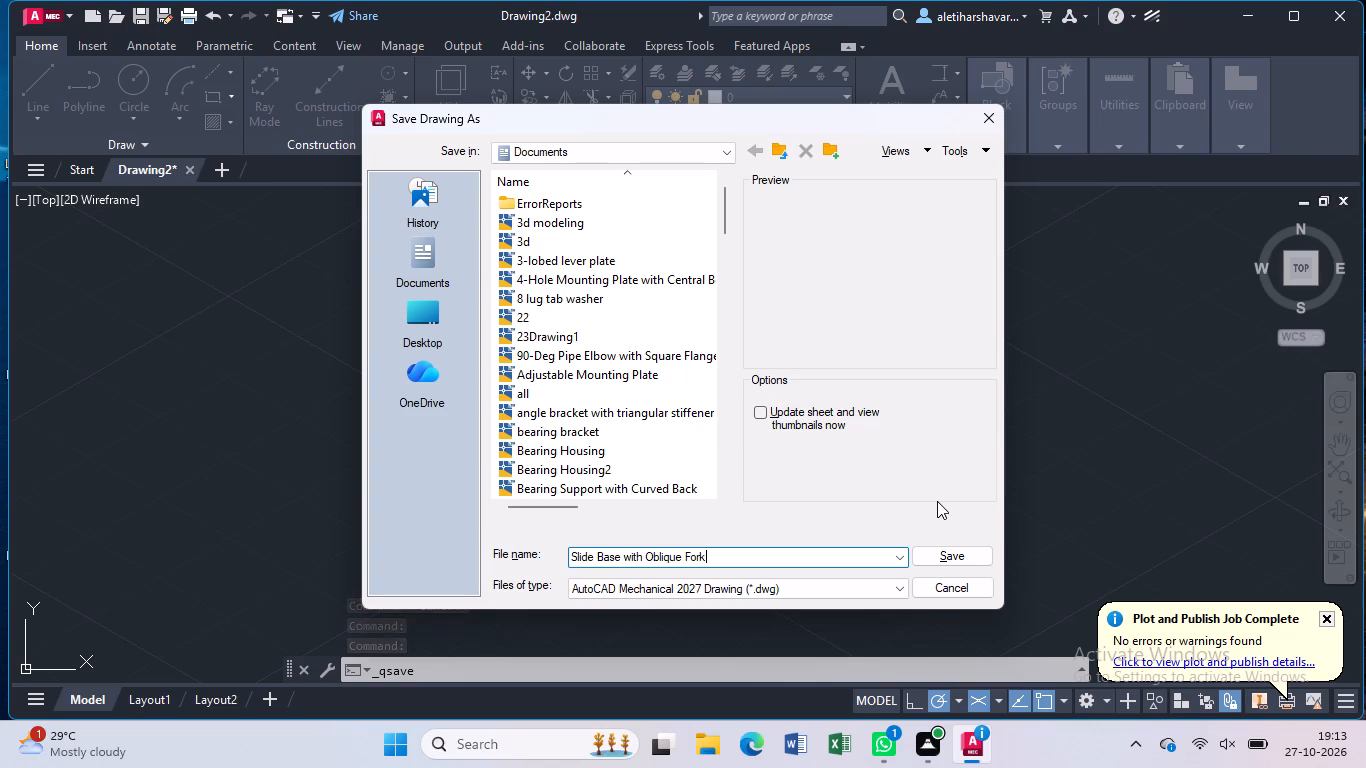
pyautogui.press('Return')
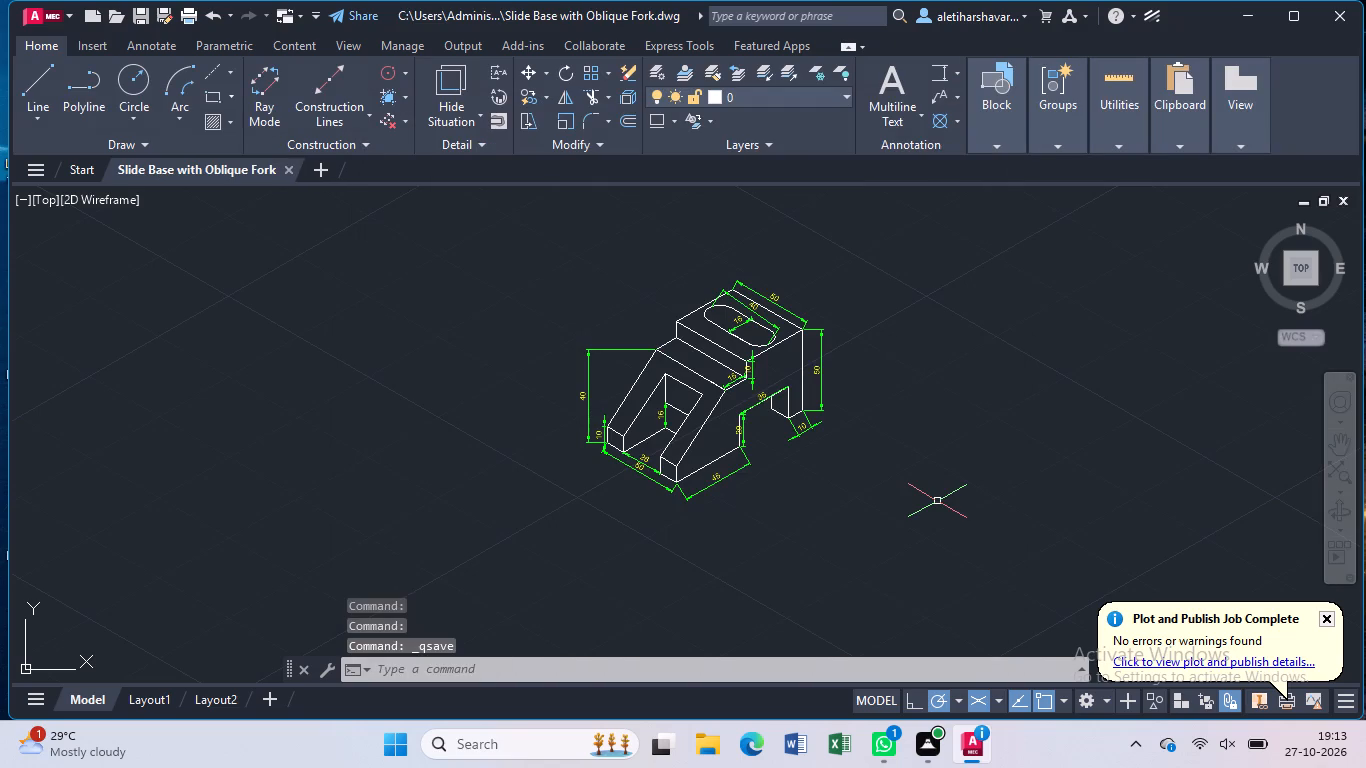
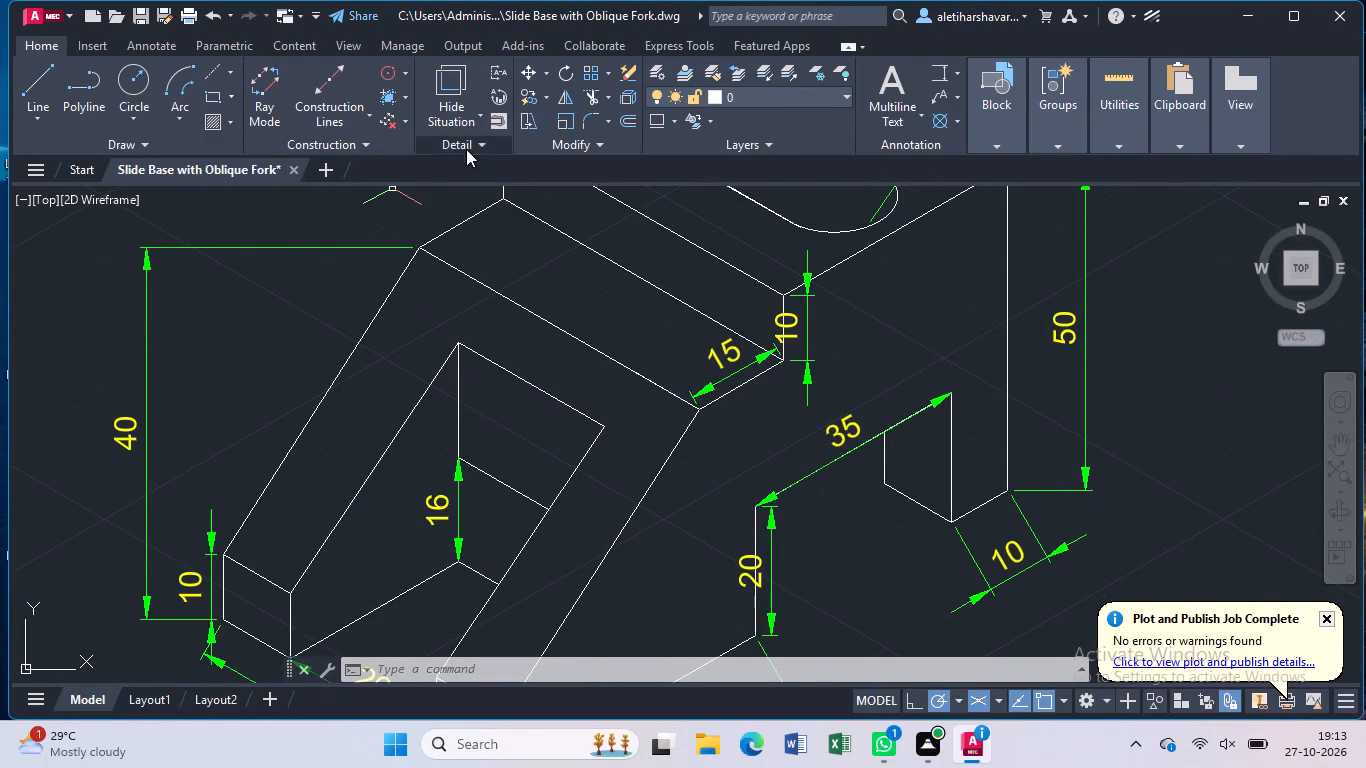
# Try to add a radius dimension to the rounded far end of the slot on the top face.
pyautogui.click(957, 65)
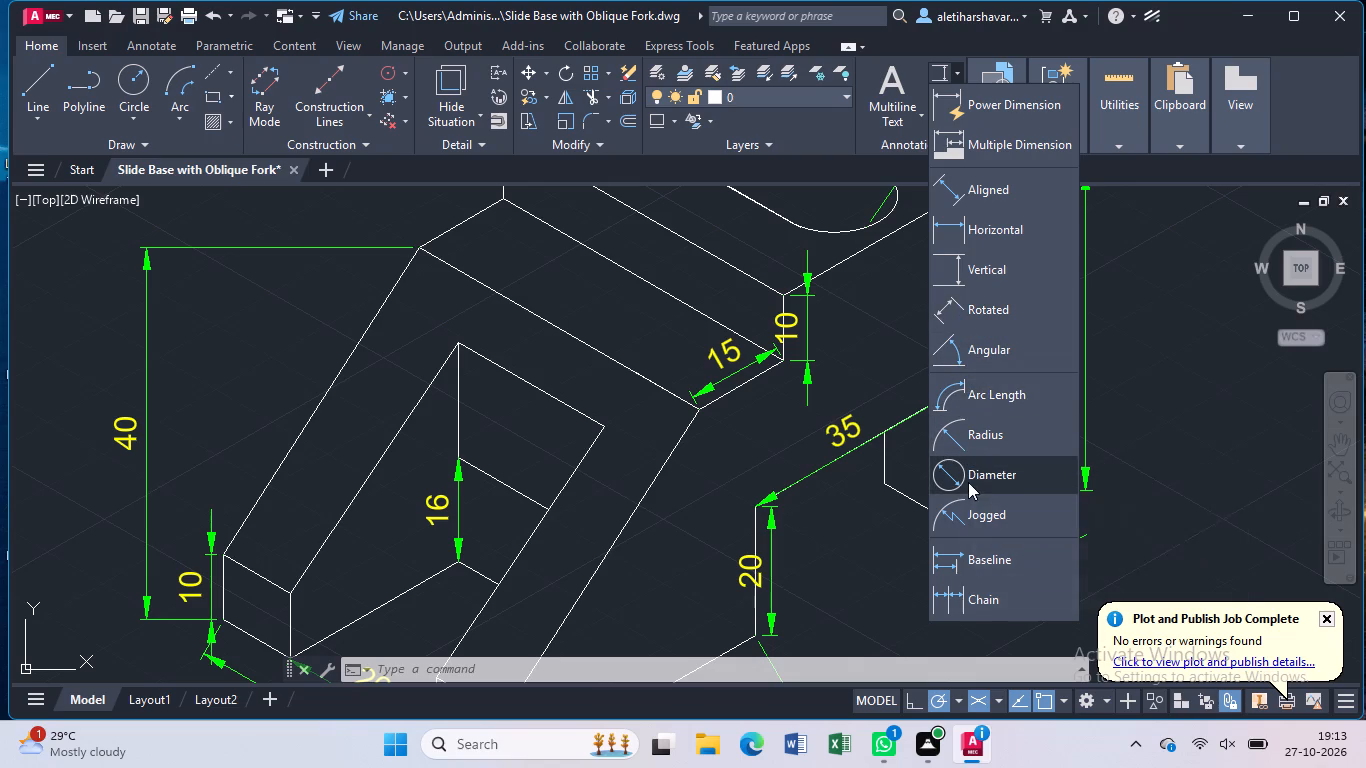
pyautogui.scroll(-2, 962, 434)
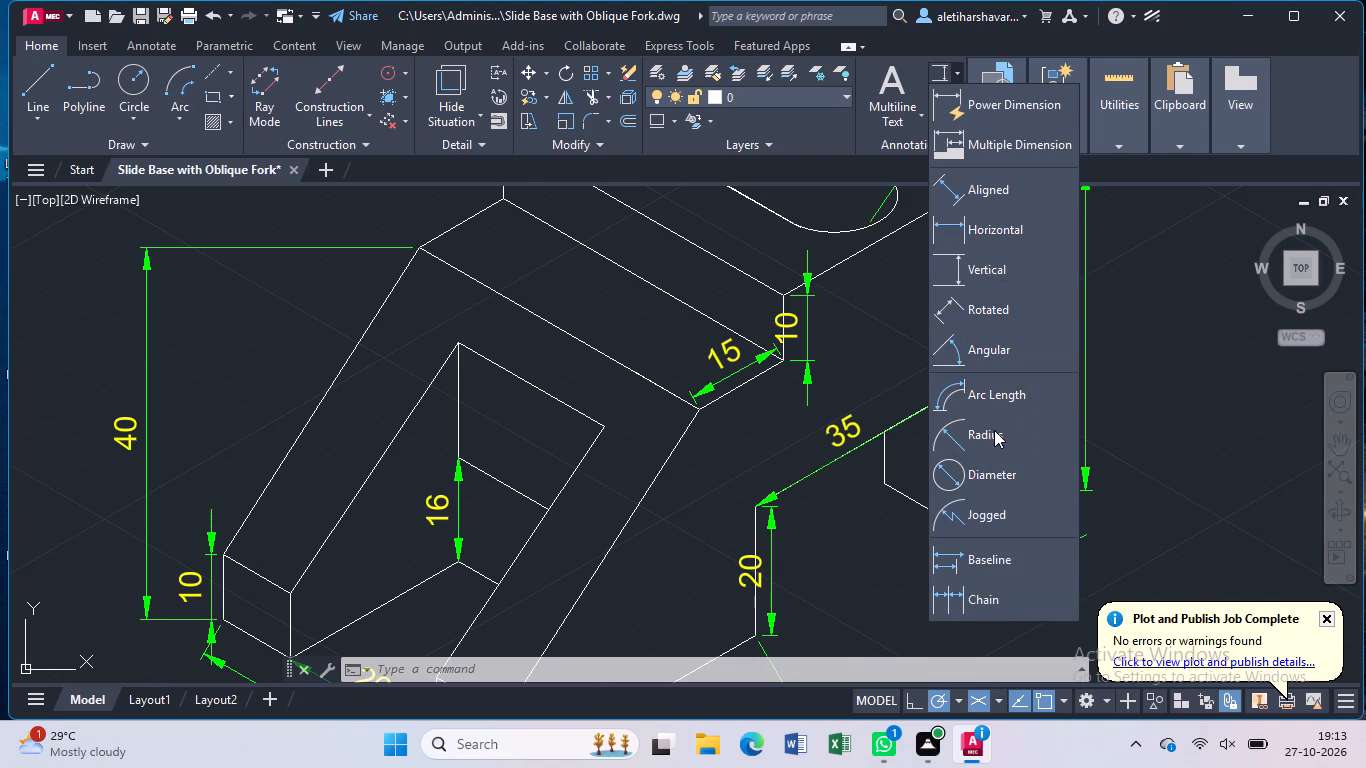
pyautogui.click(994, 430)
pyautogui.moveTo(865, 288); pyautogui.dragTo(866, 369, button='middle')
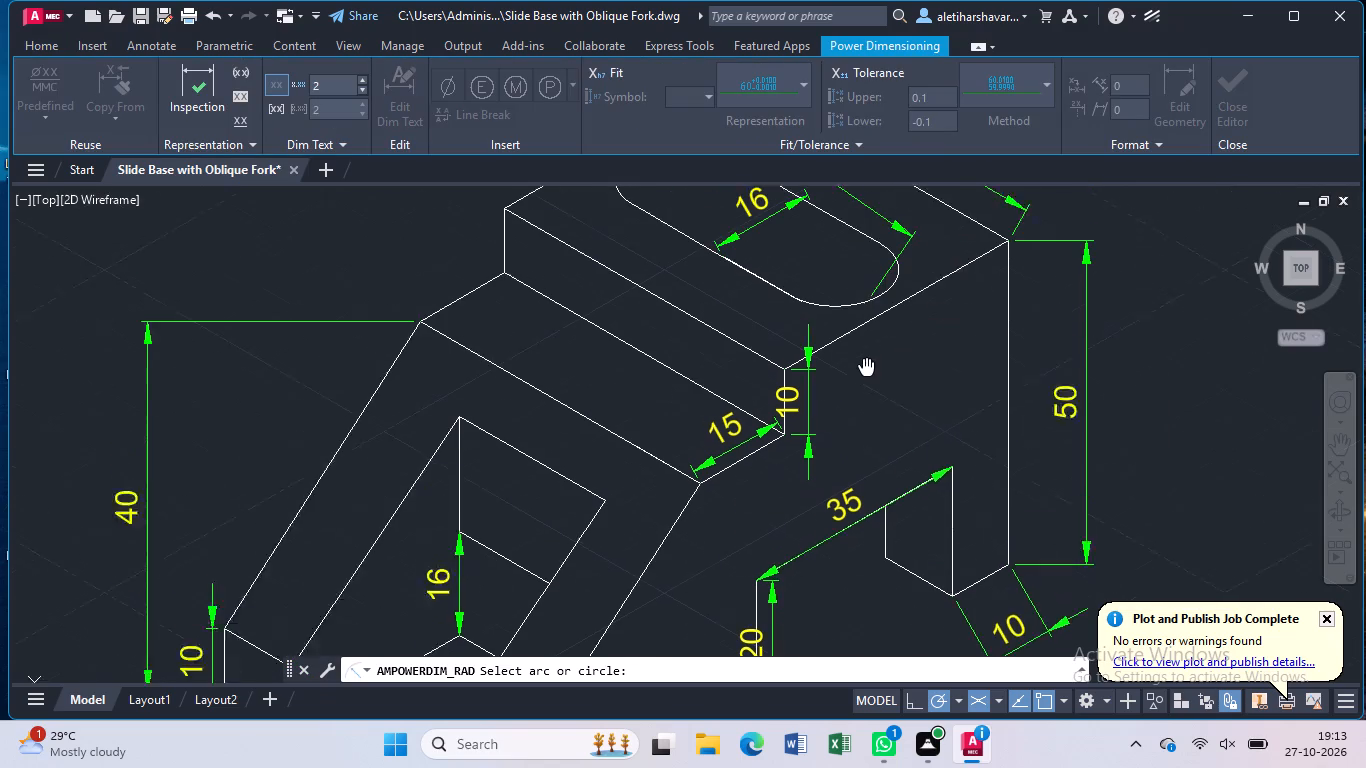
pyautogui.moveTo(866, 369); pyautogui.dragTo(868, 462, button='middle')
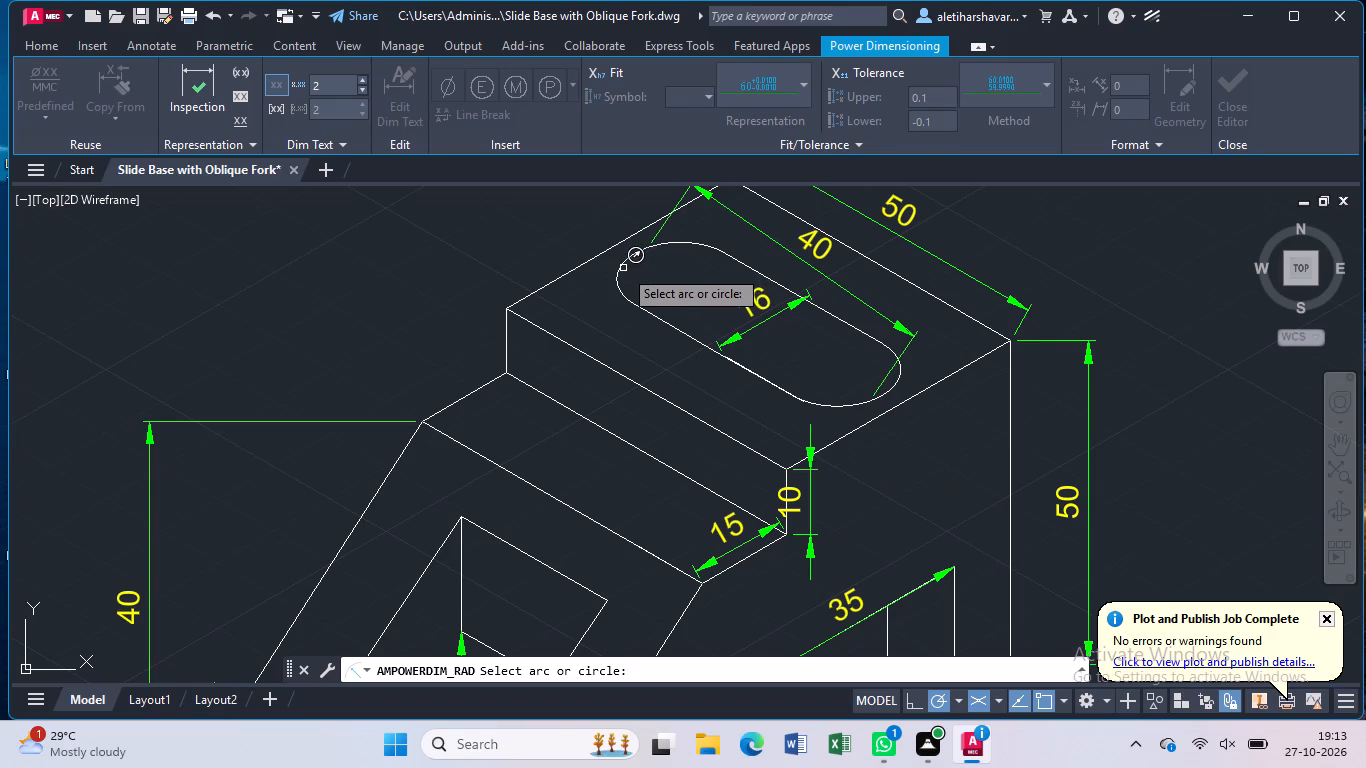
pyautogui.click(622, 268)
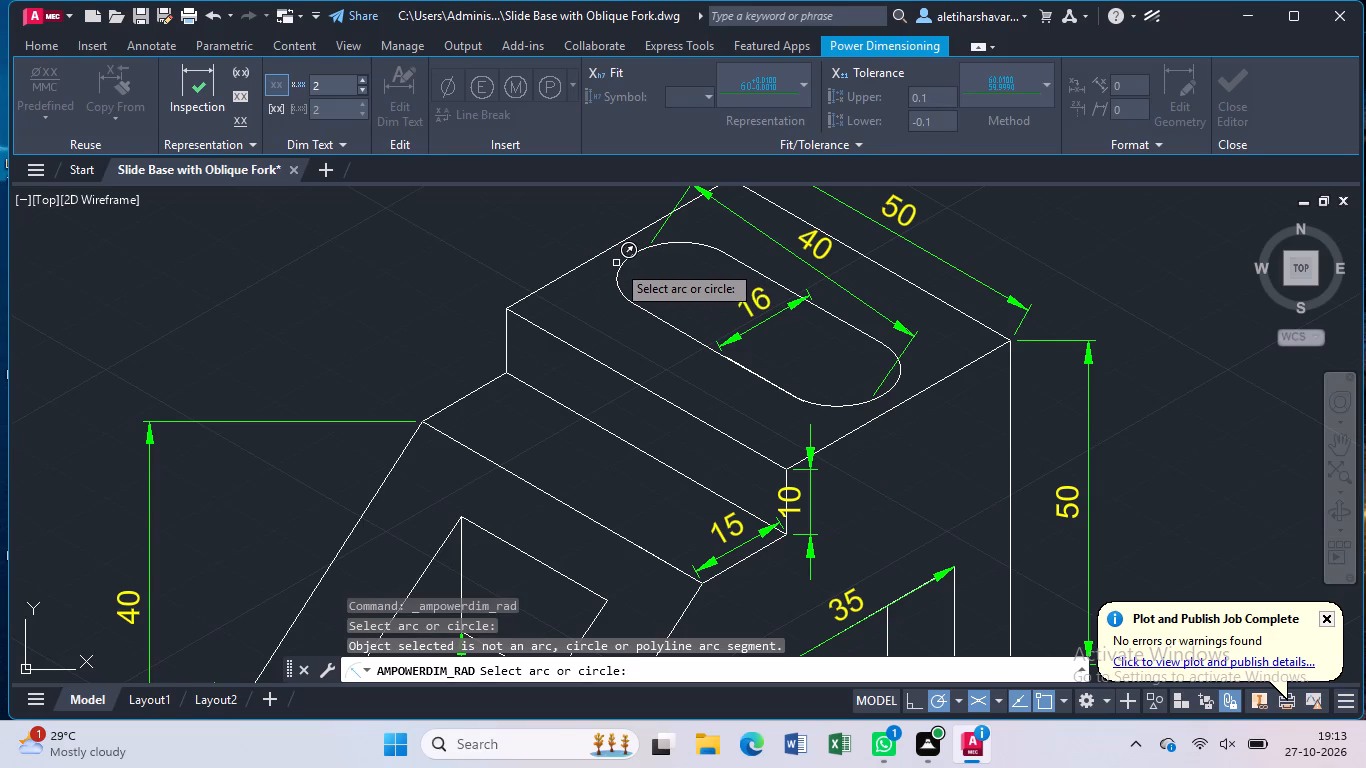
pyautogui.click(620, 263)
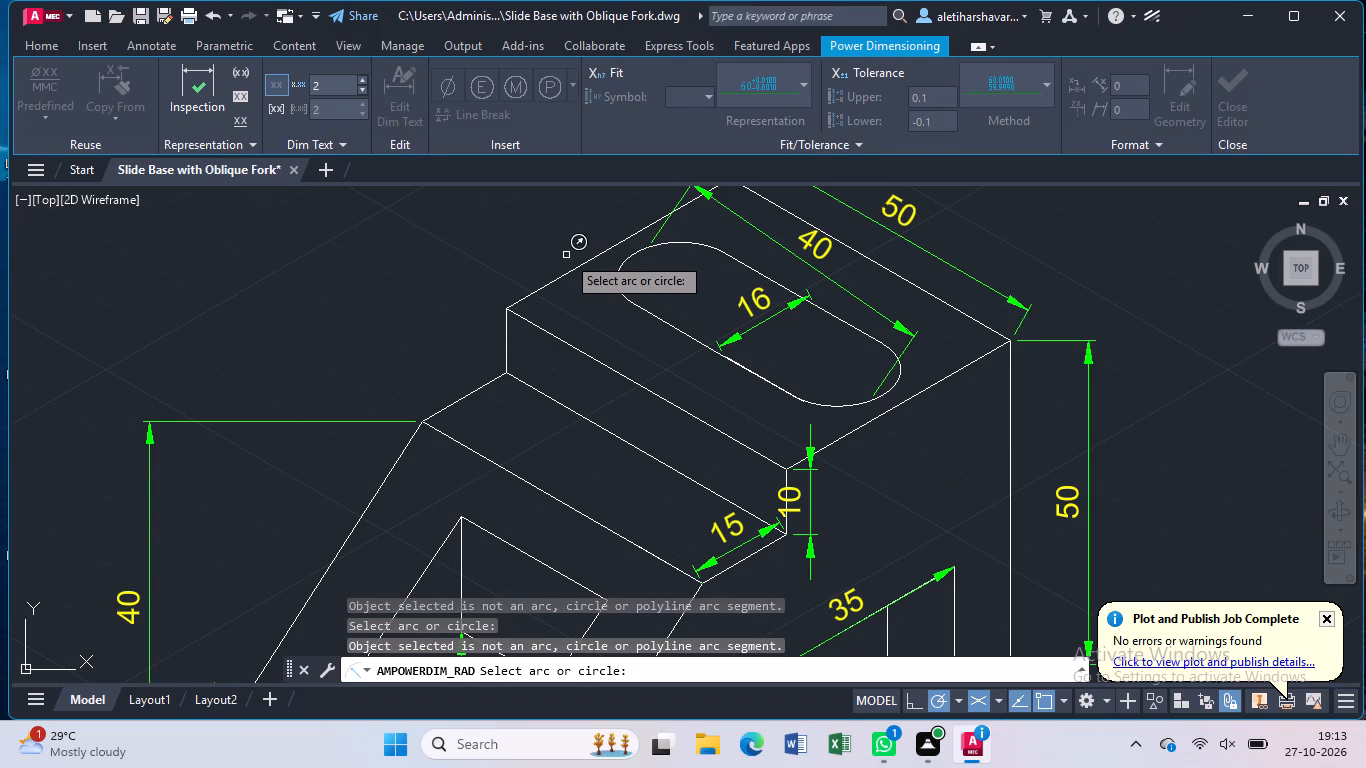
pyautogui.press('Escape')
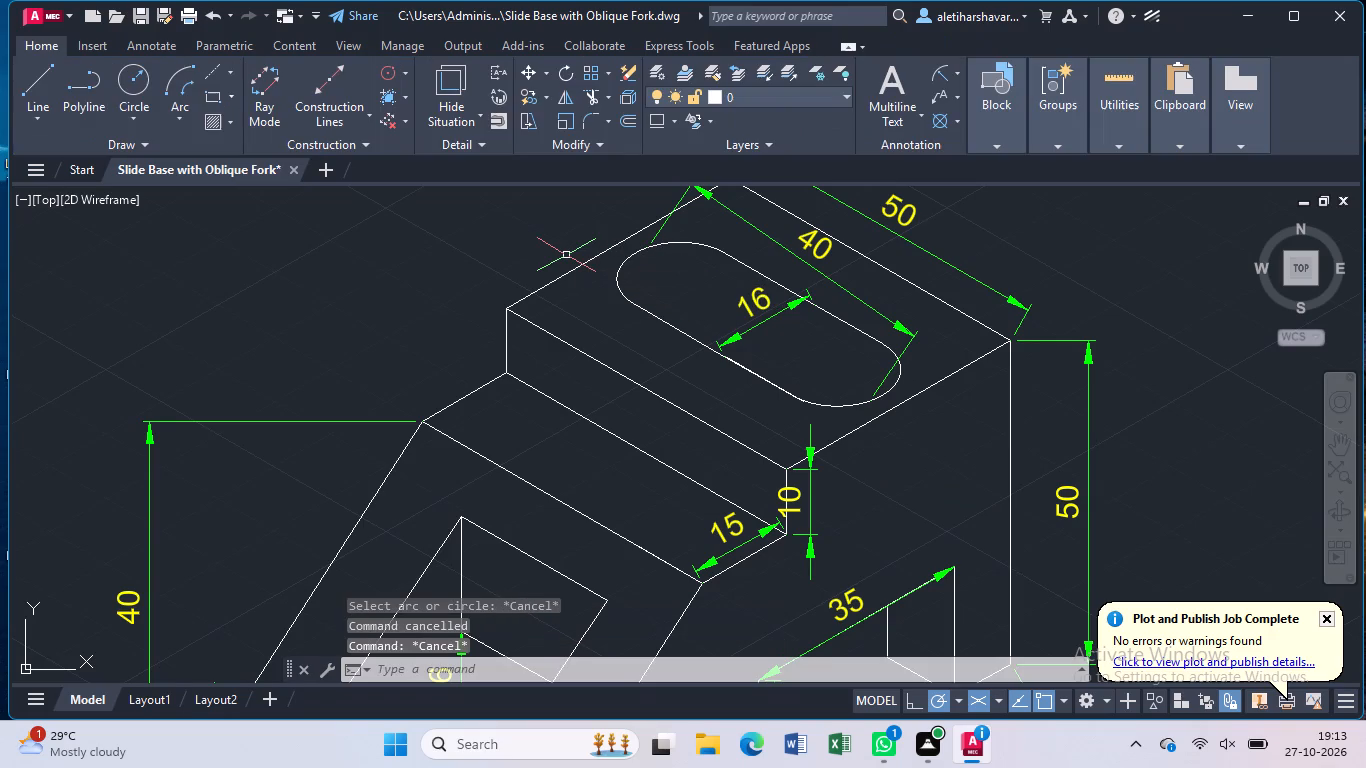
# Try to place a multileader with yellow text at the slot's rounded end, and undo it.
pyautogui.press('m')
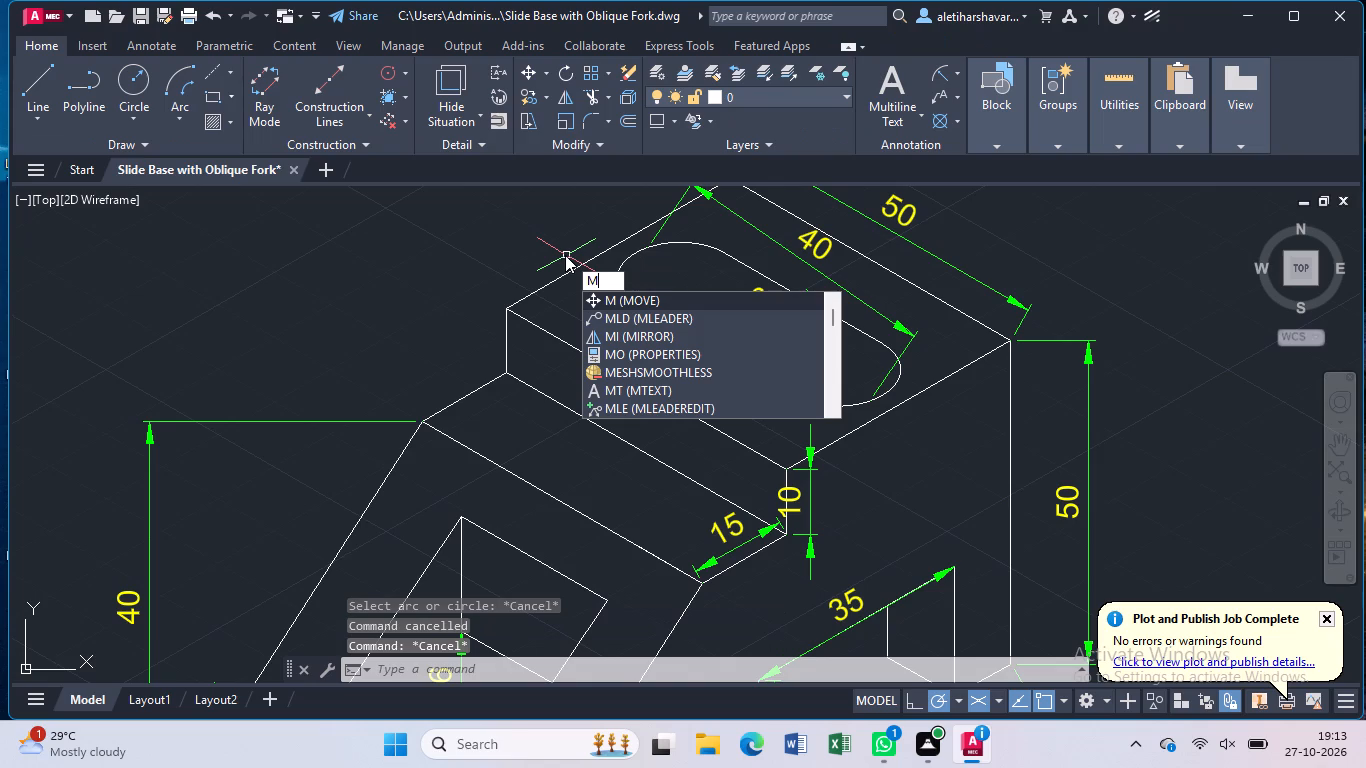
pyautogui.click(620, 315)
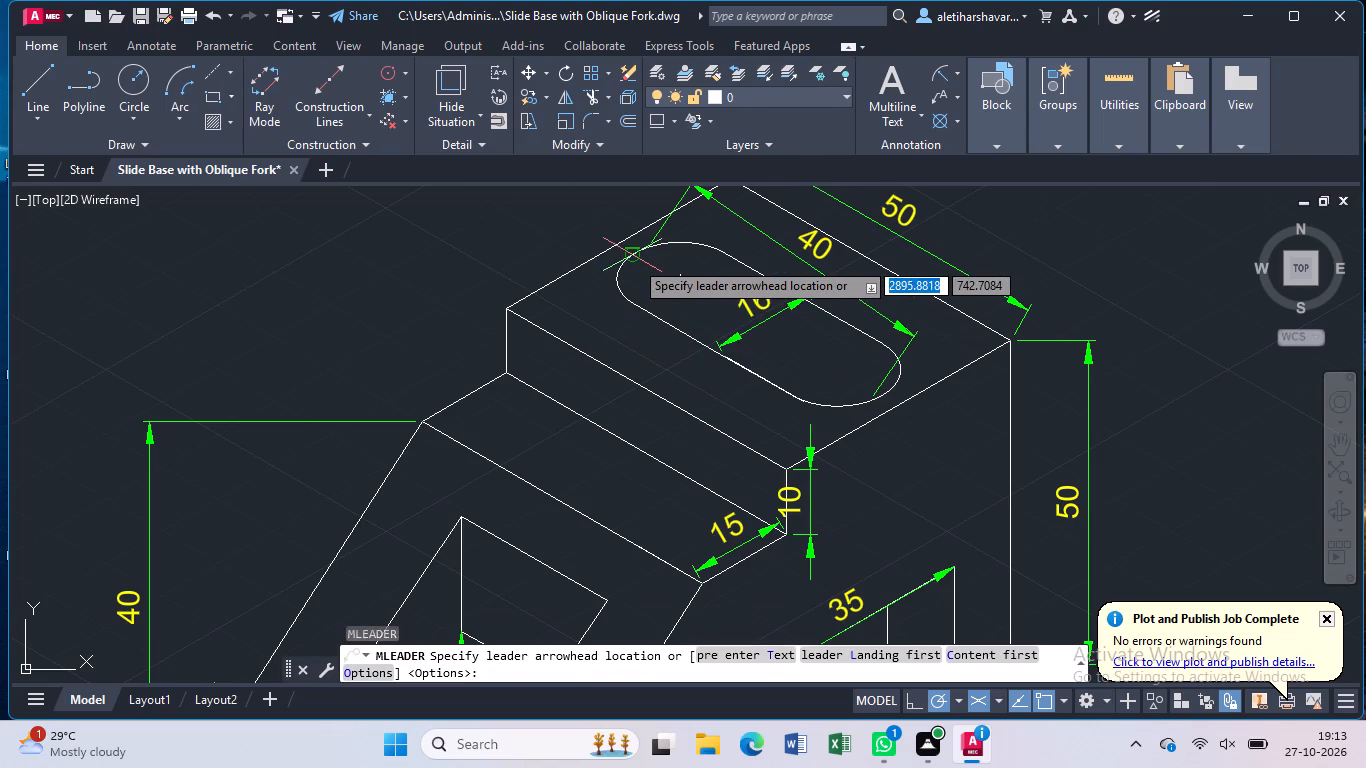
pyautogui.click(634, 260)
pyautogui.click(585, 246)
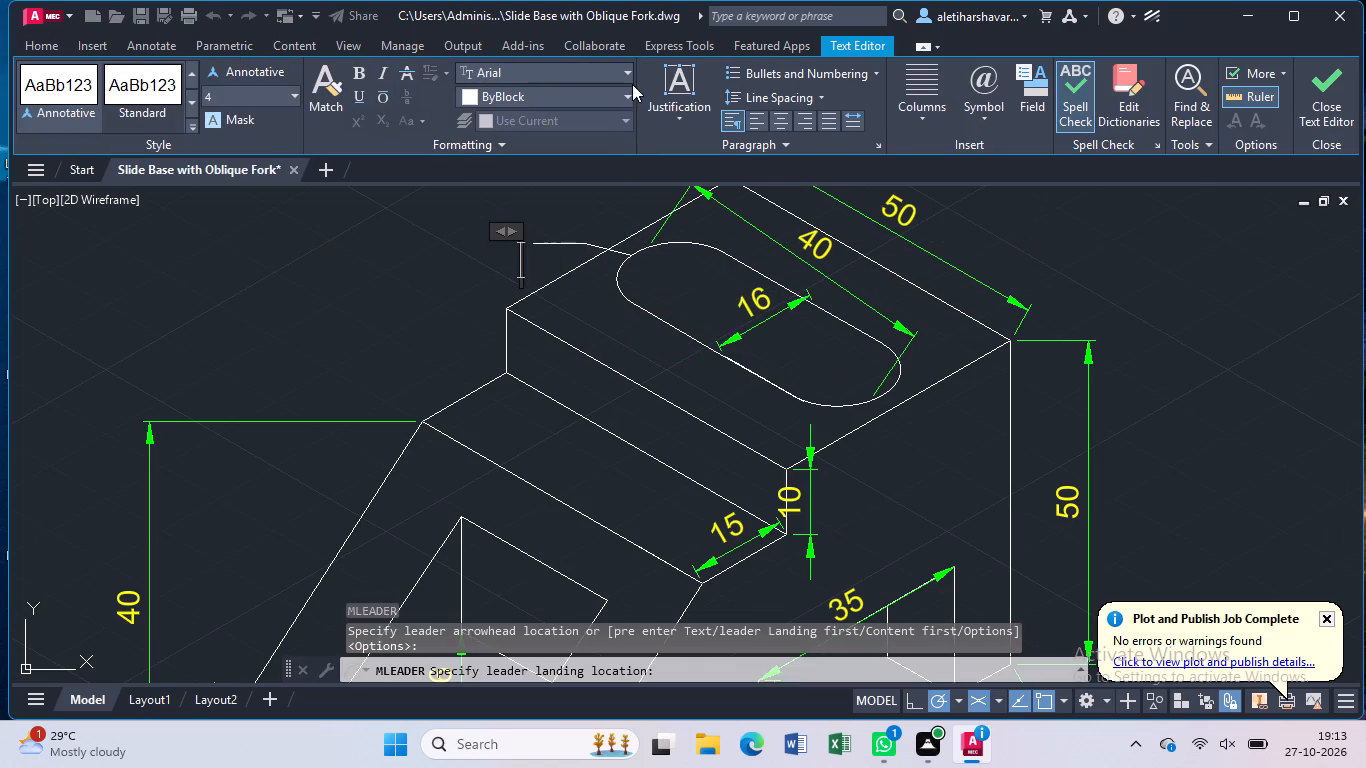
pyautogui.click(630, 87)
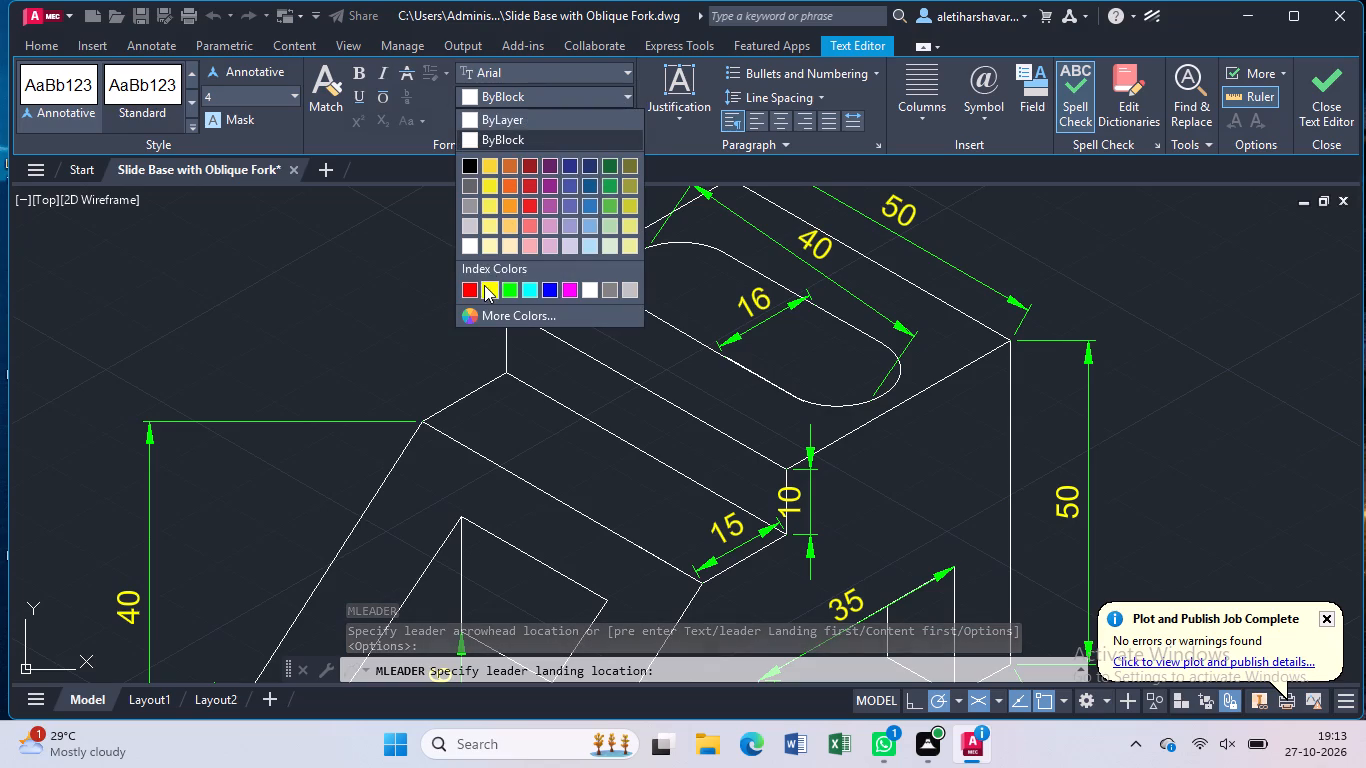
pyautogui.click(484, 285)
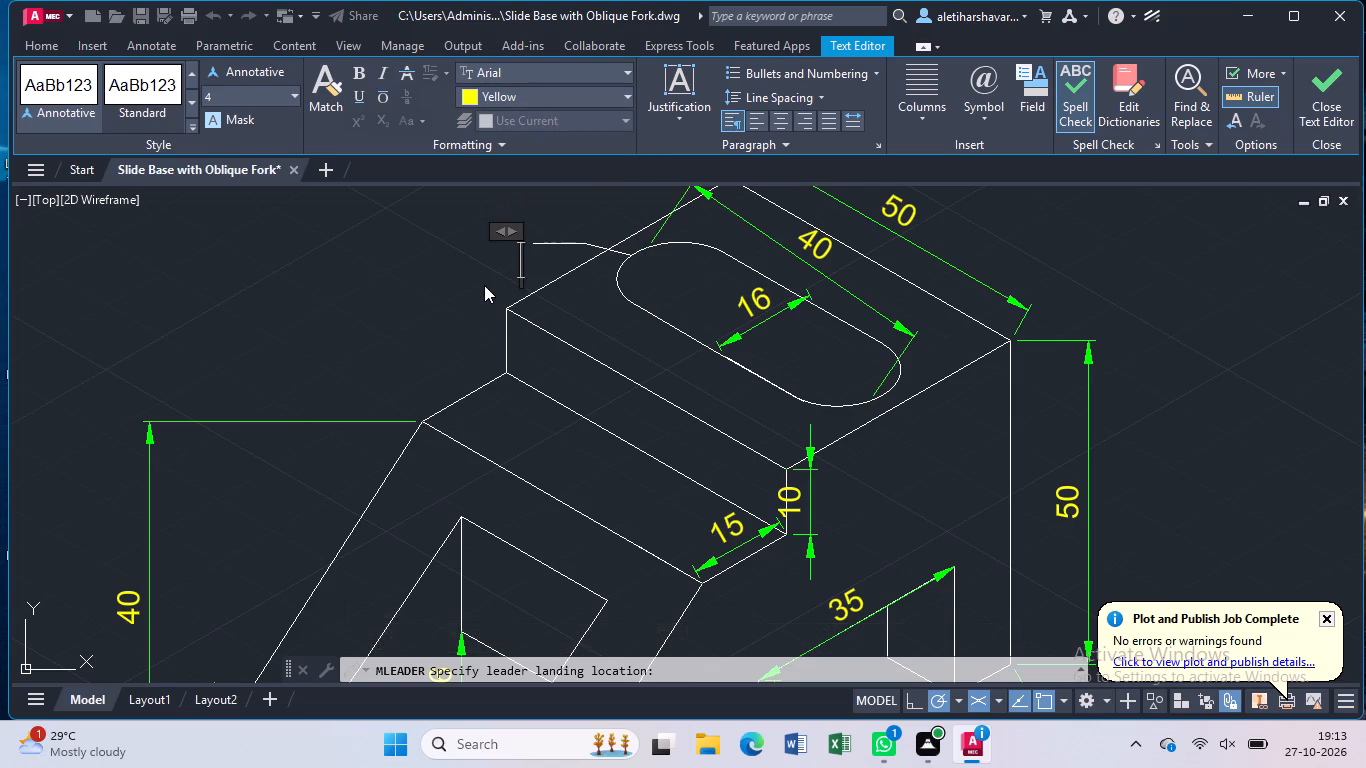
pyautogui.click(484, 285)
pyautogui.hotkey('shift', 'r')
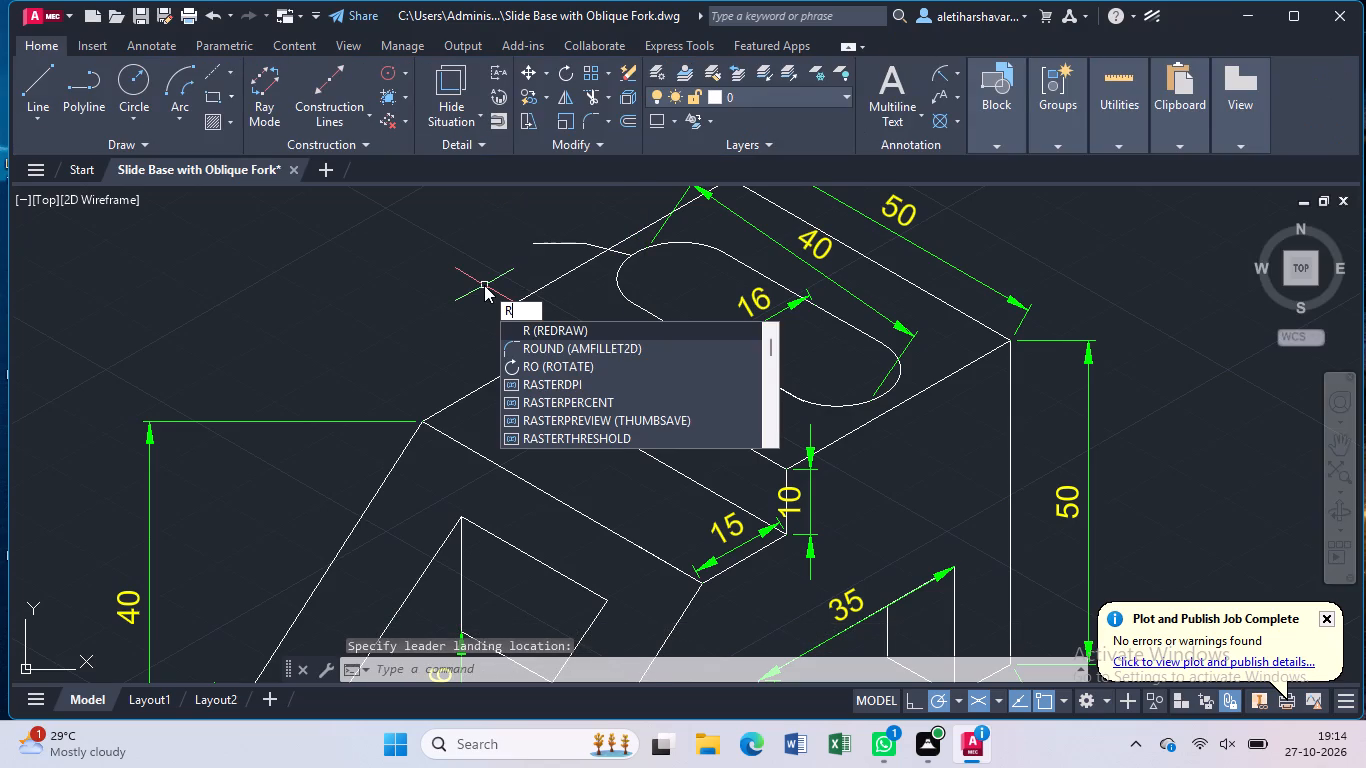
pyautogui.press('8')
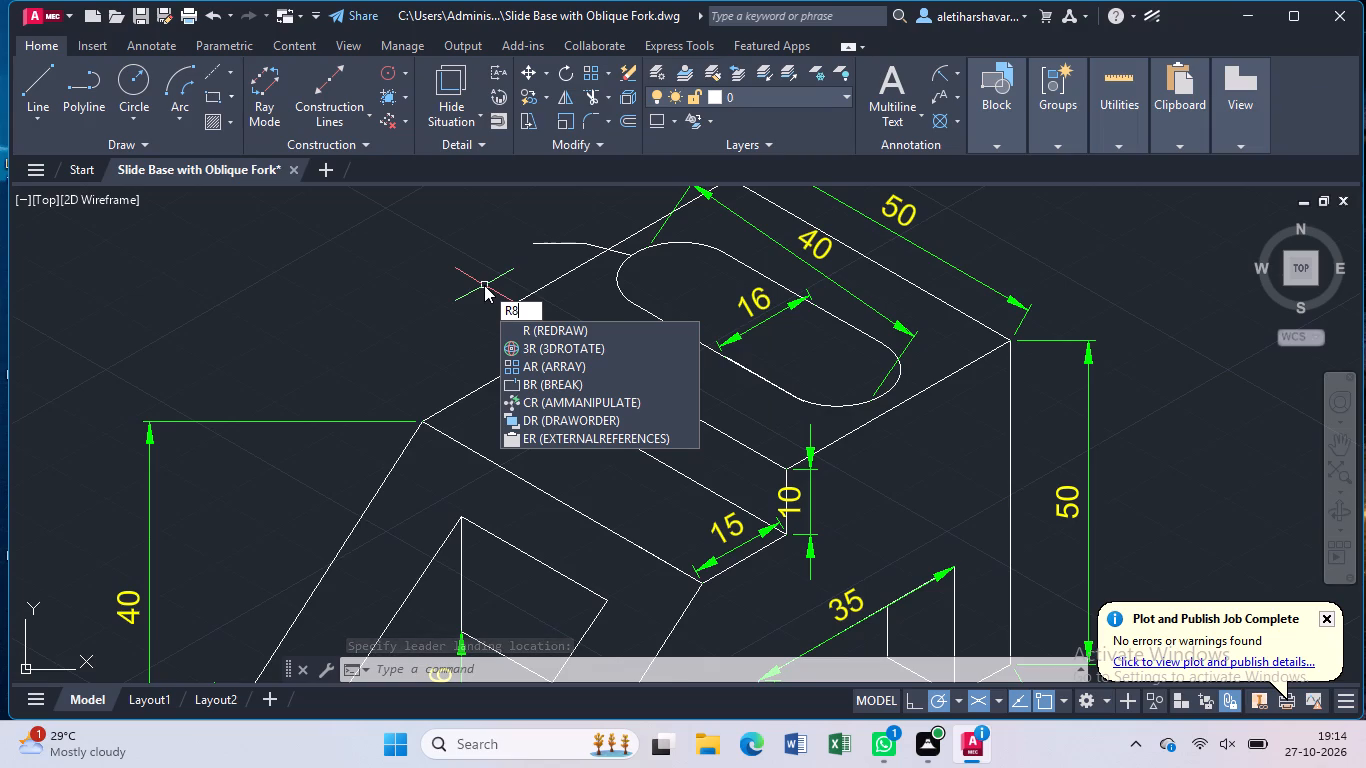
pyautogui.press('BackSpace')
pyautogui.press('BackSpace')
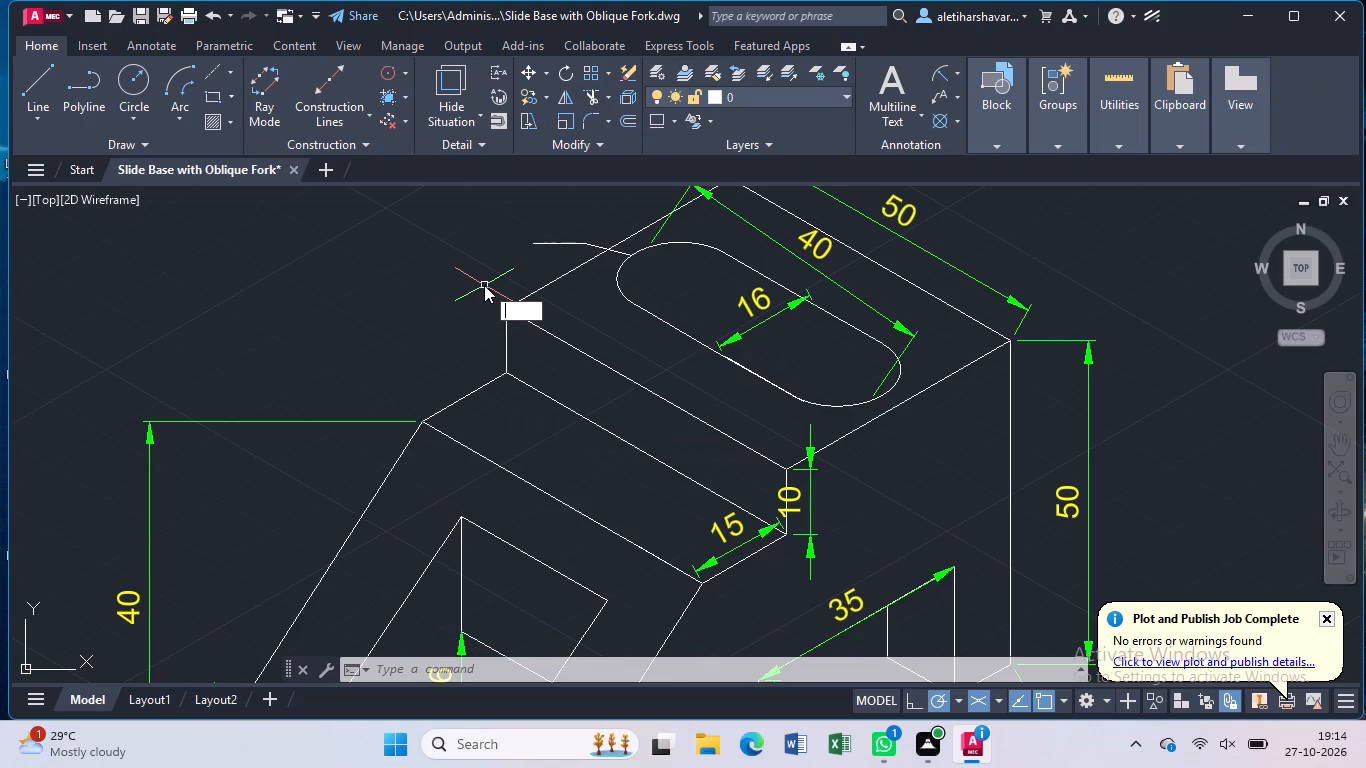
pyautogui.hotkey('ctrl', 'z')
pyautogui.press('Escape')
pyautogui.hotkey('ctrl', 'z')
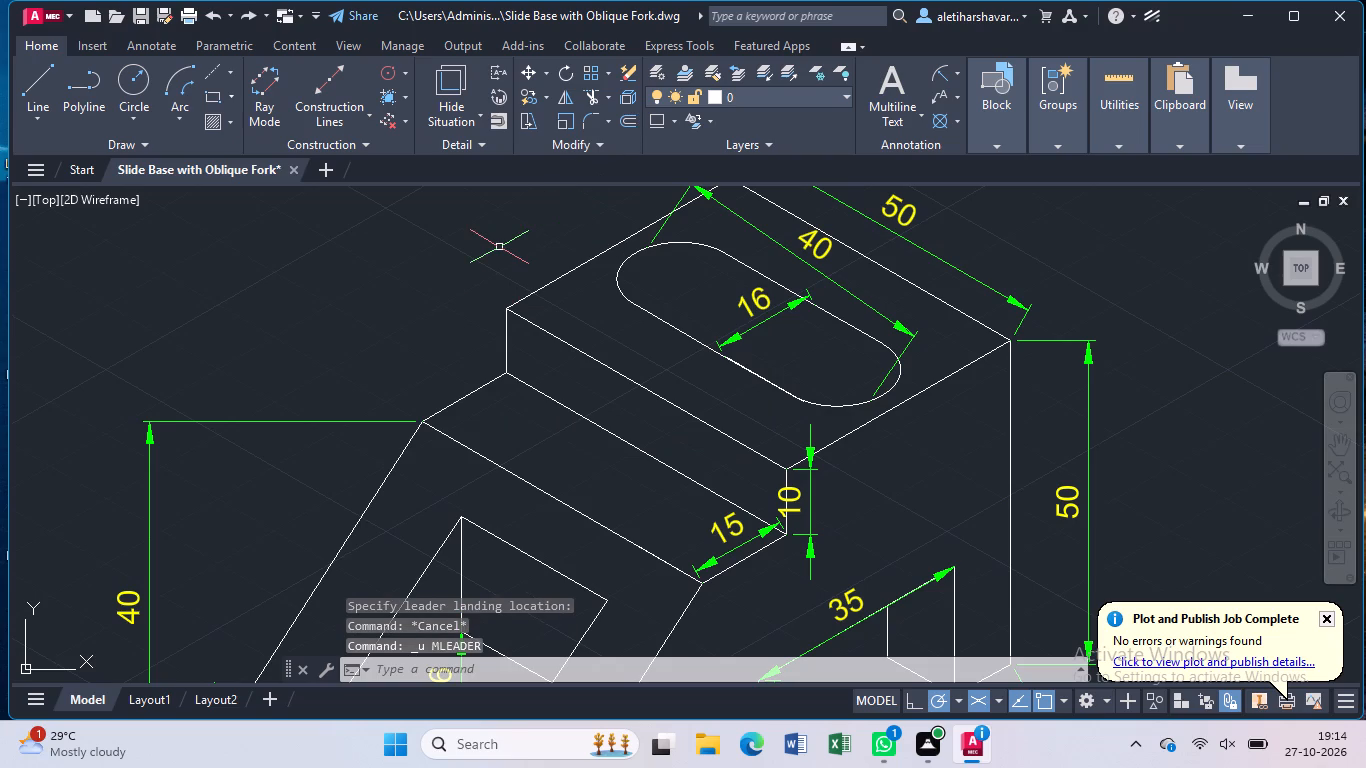
# Add a multileader pointing to the slot's rounded end with the yellow text R8.
pyautogui.write('ml')
pyautogui.click(553, 313)
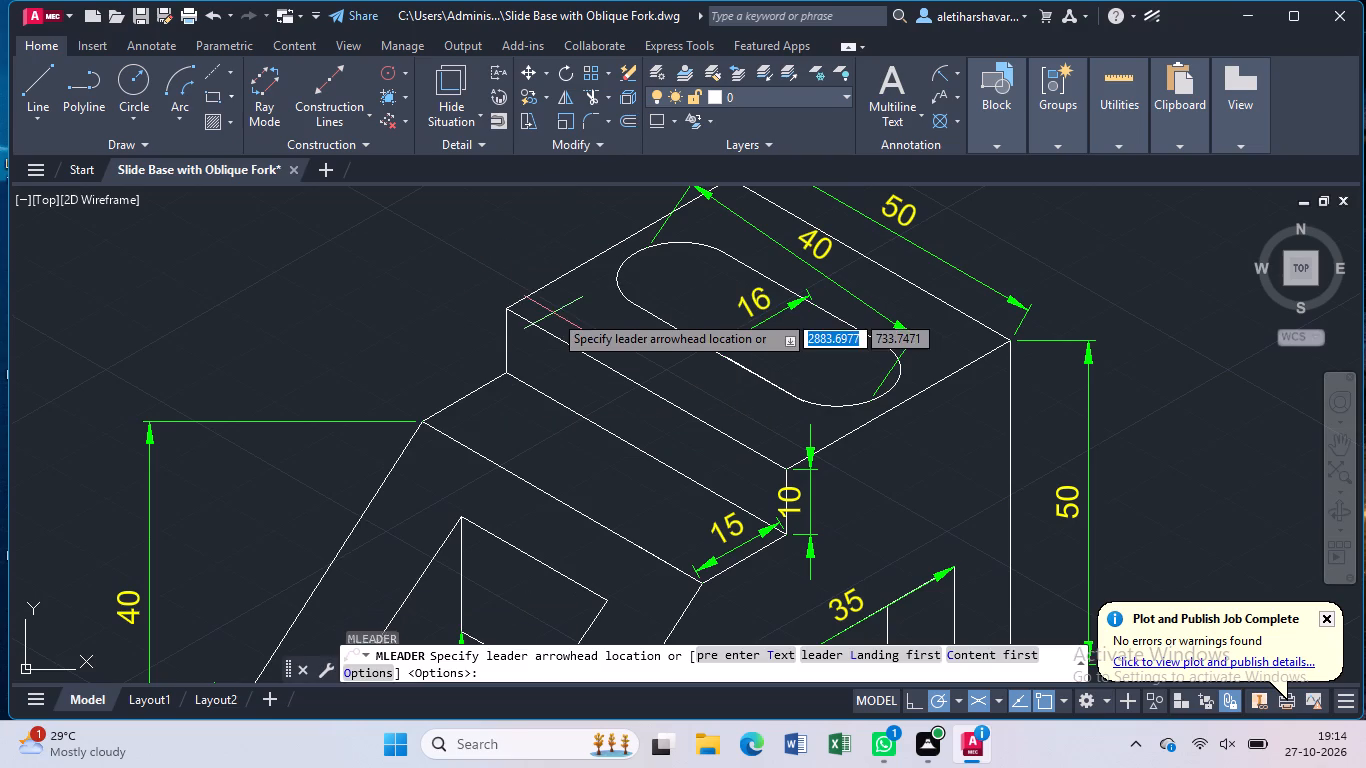
pyautogui.click(618, 278)
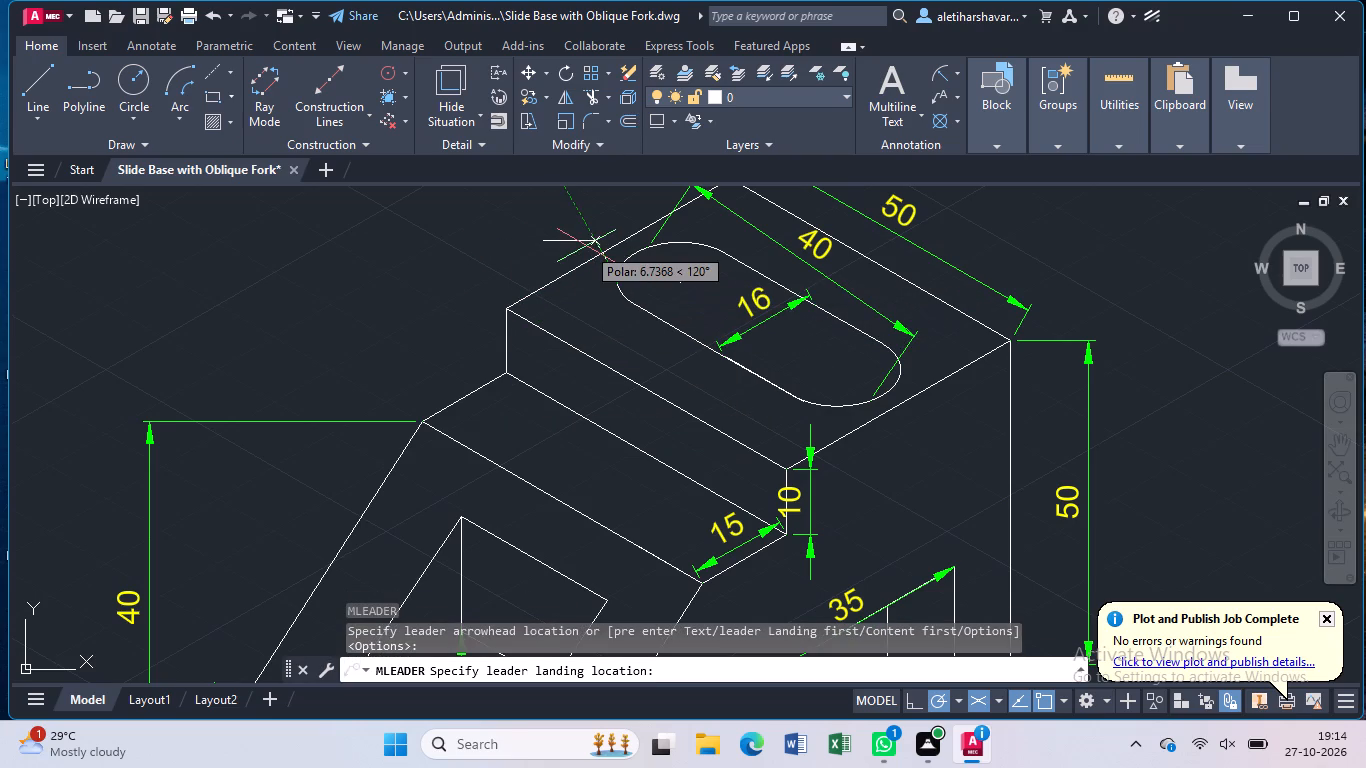
pyautogui.click(586, 246)
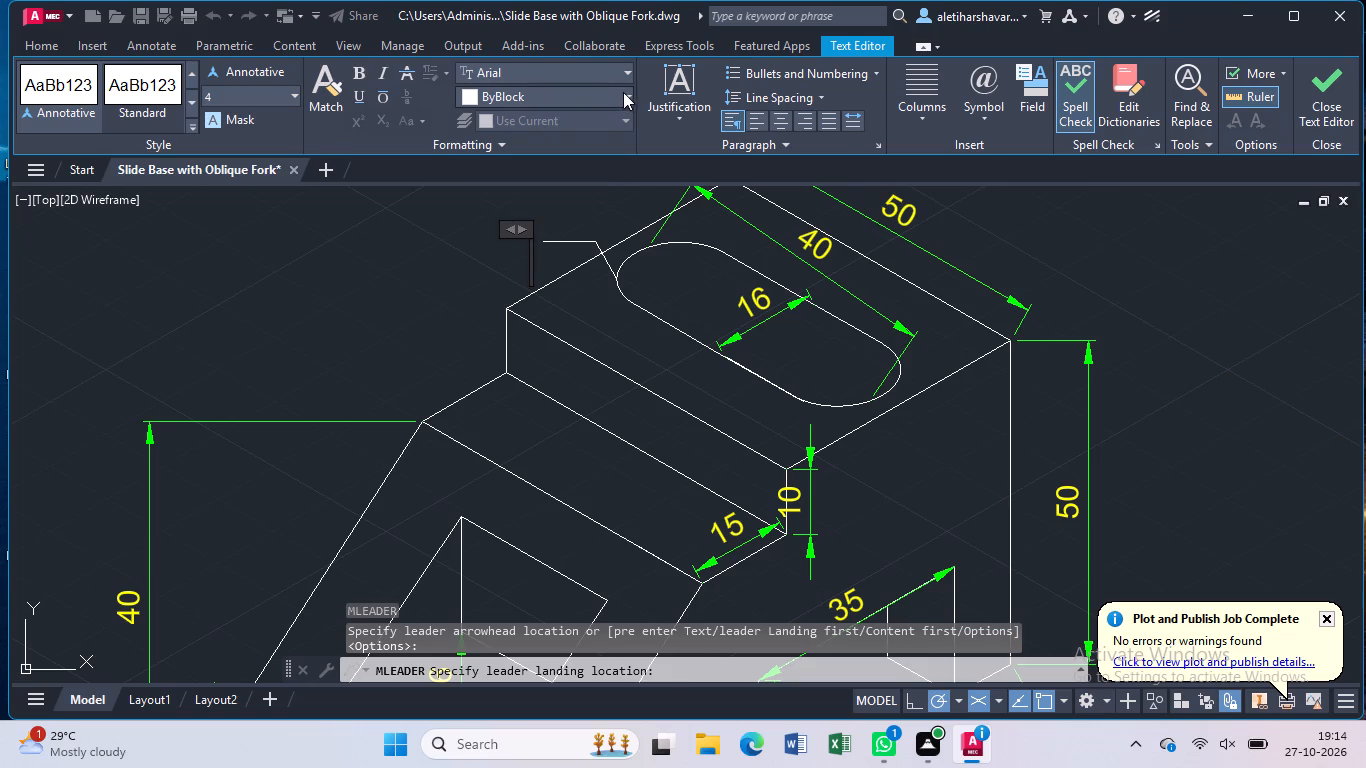
pyautogui.click(626, 94)
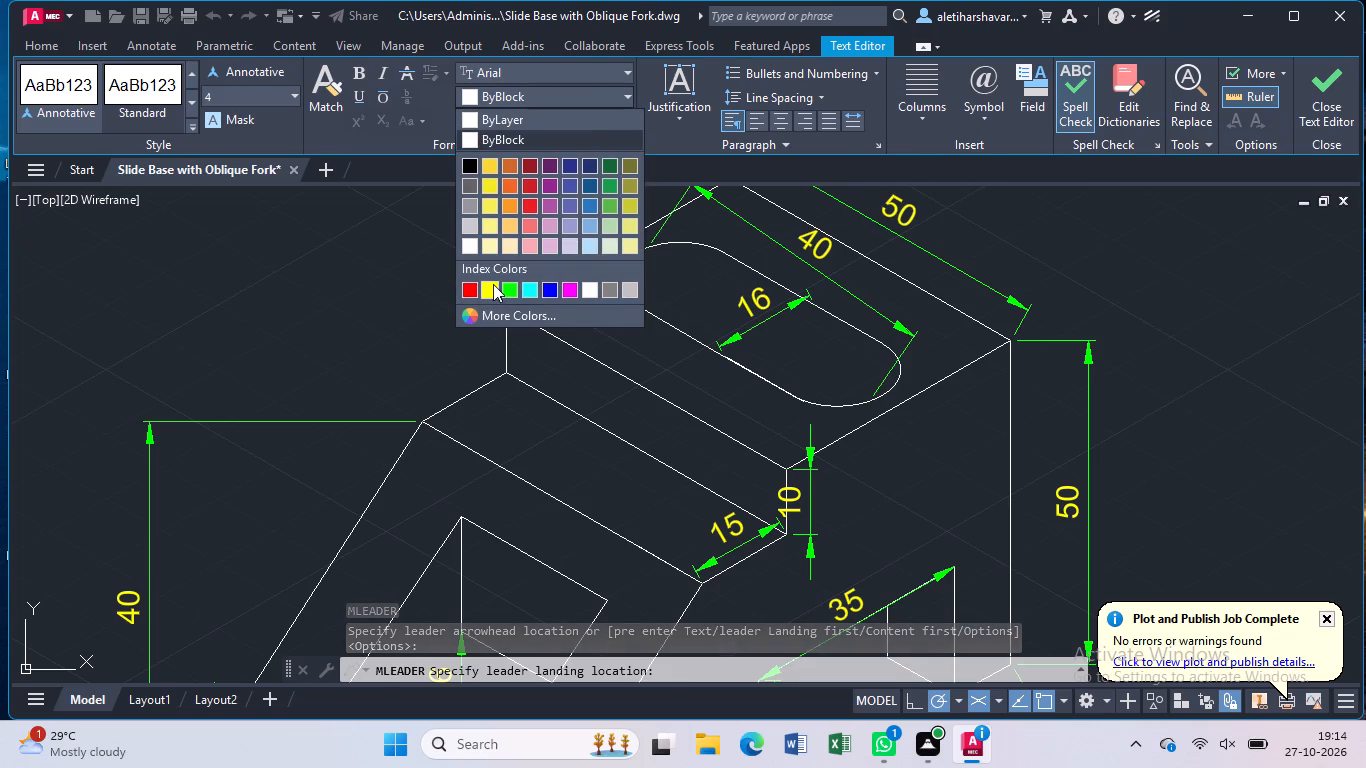
pyautogui.click(493, 284)
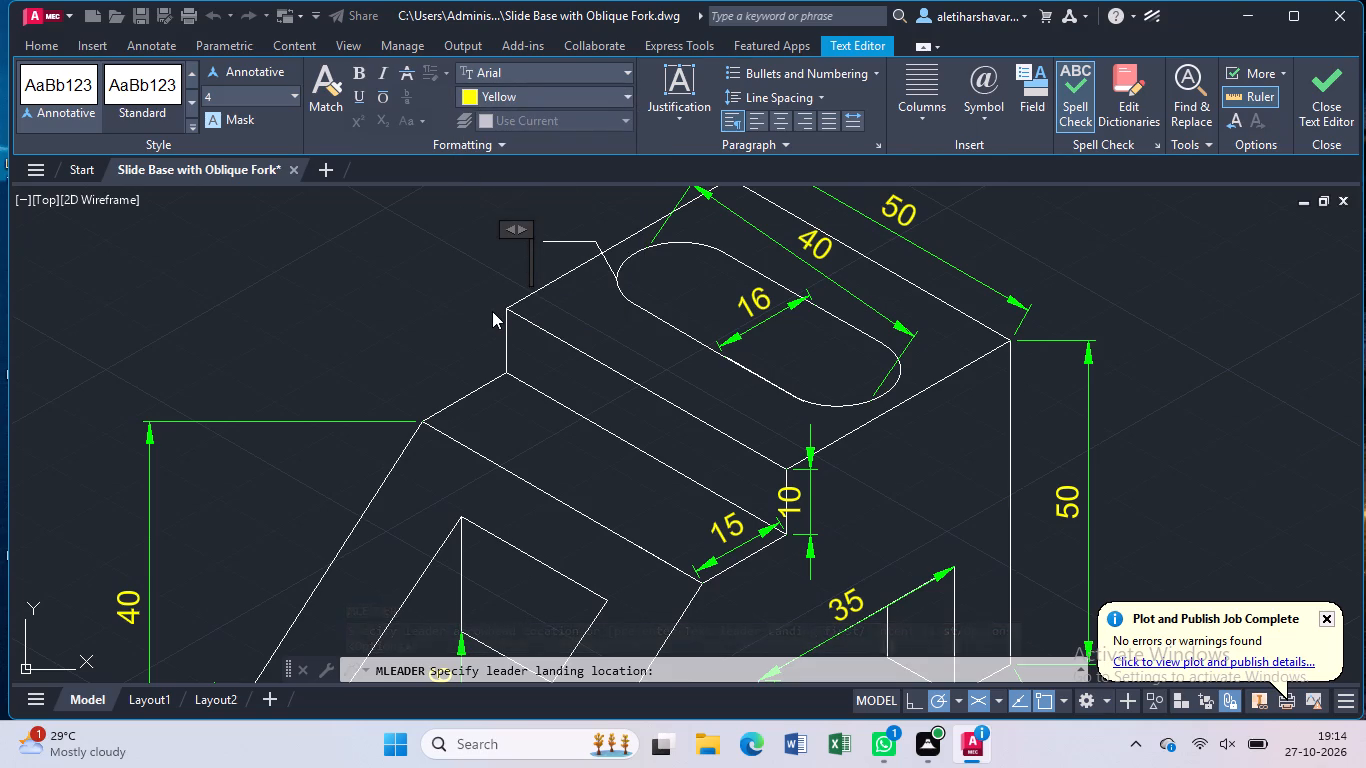
pyautogui.hotkey('shift', 'r')
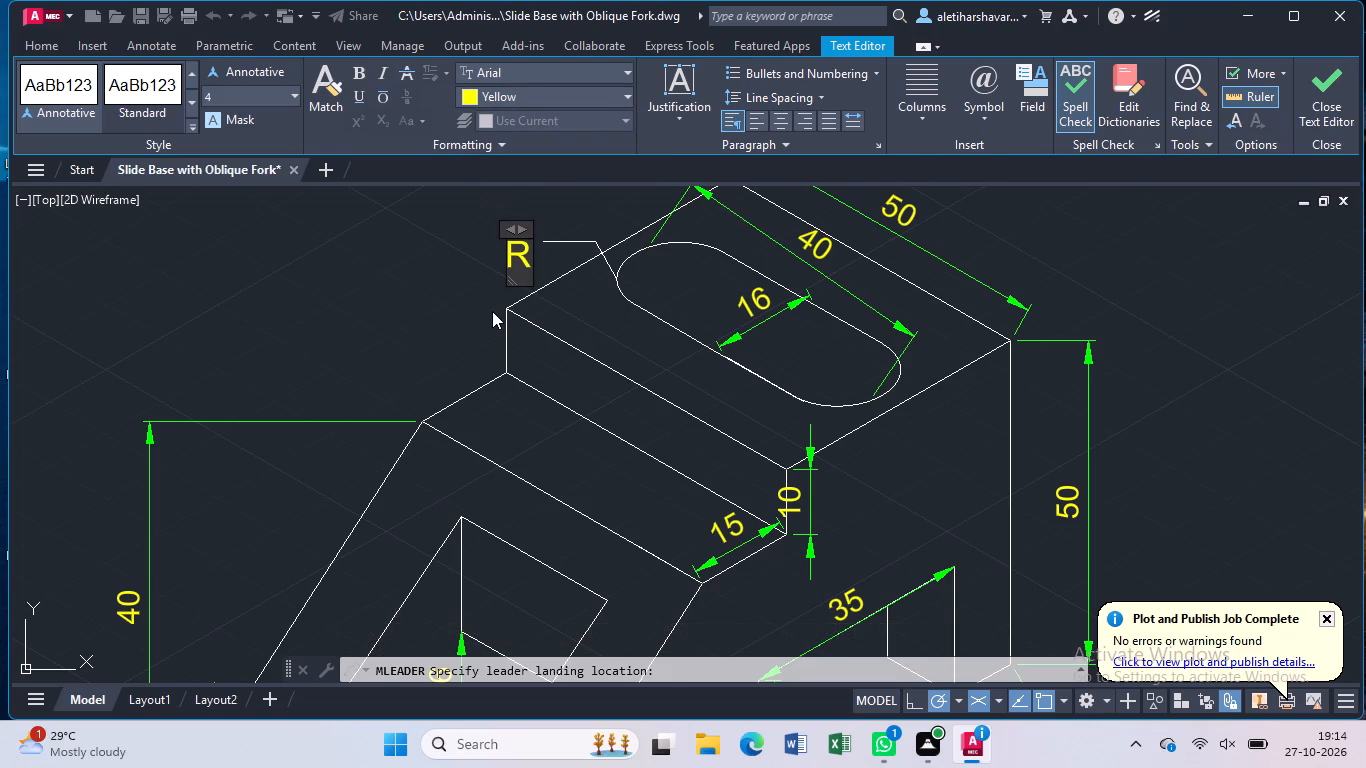
pyautogui.press('8')
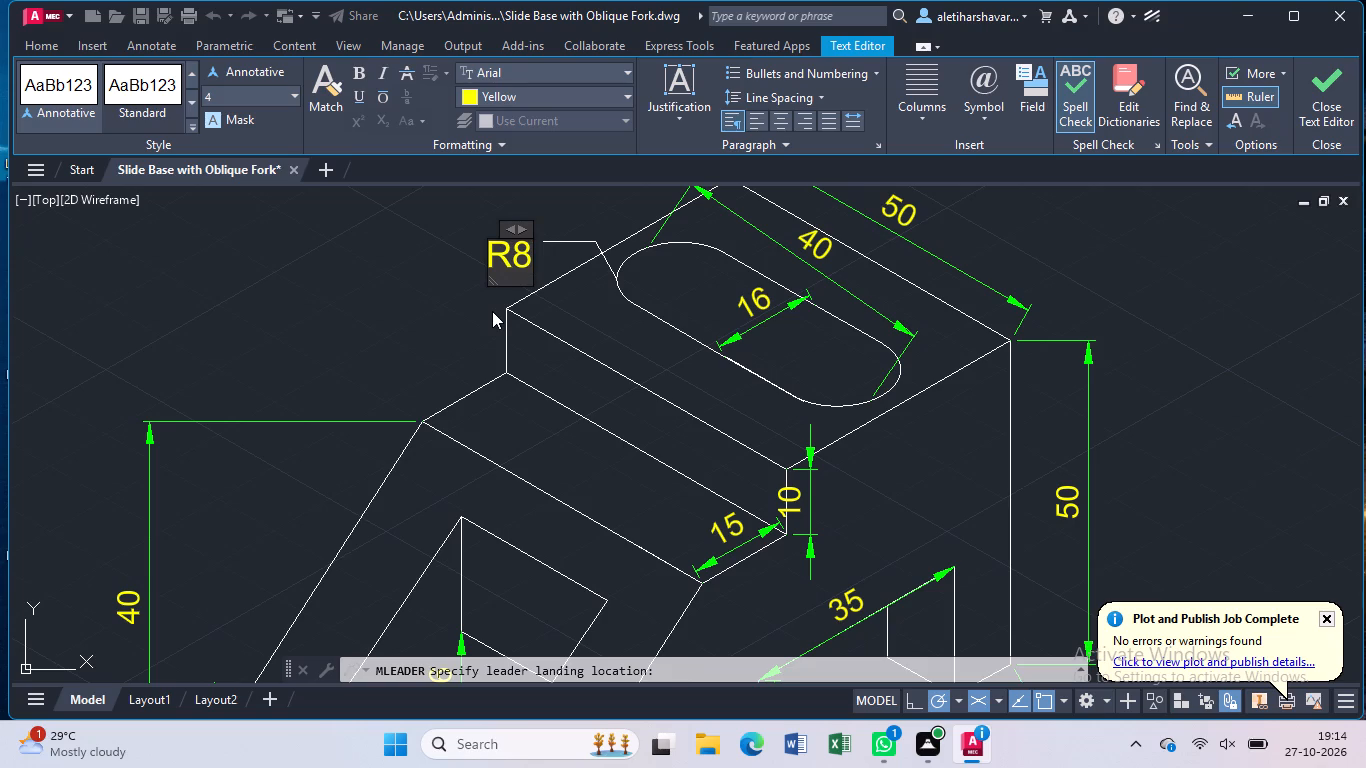
pyautogui.click(492, 311)
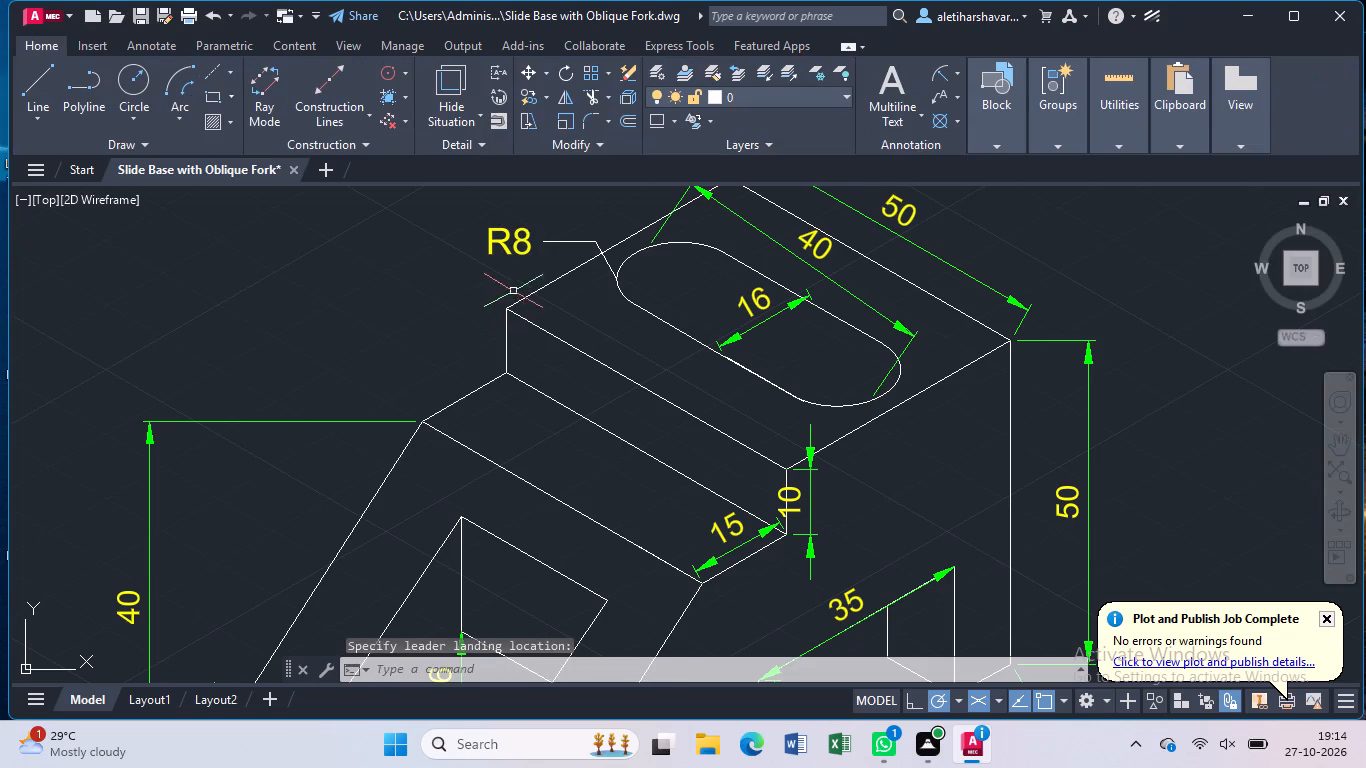
# Examine the whole bracket drawing and its dimensions, from the slotted top down to the sloping legs.
pyautogui.scroll(-2, 514, 291)
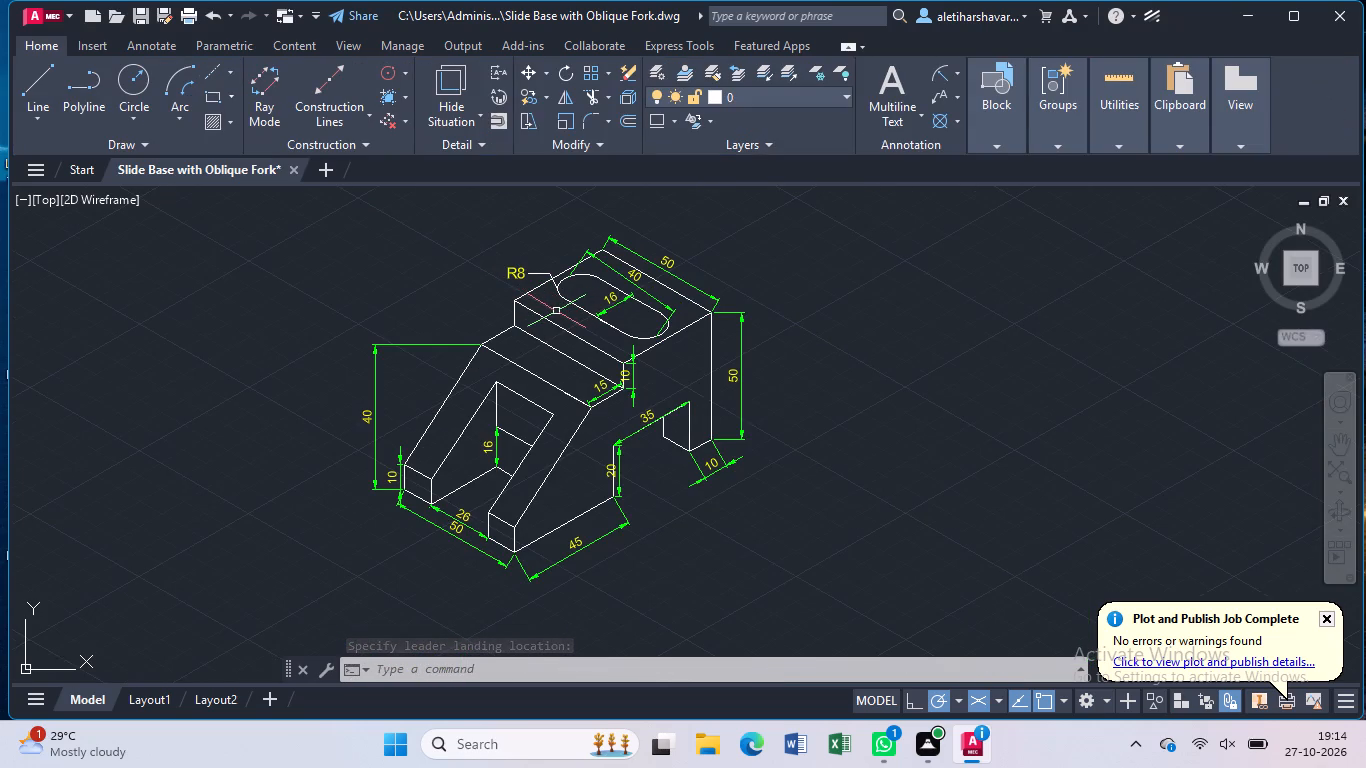
pyautogui.scroll(2, 598, 336)
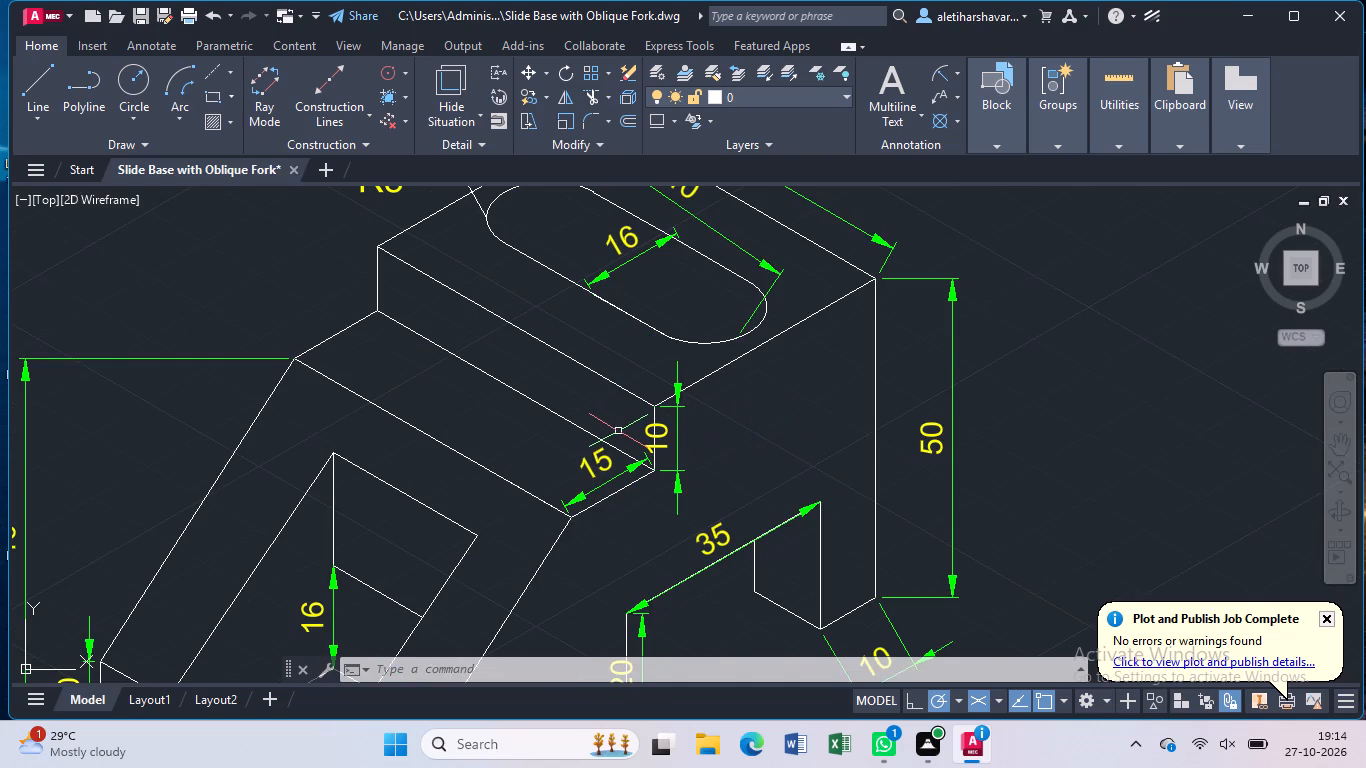
pyautogui.scroll(-1, 610, 424)
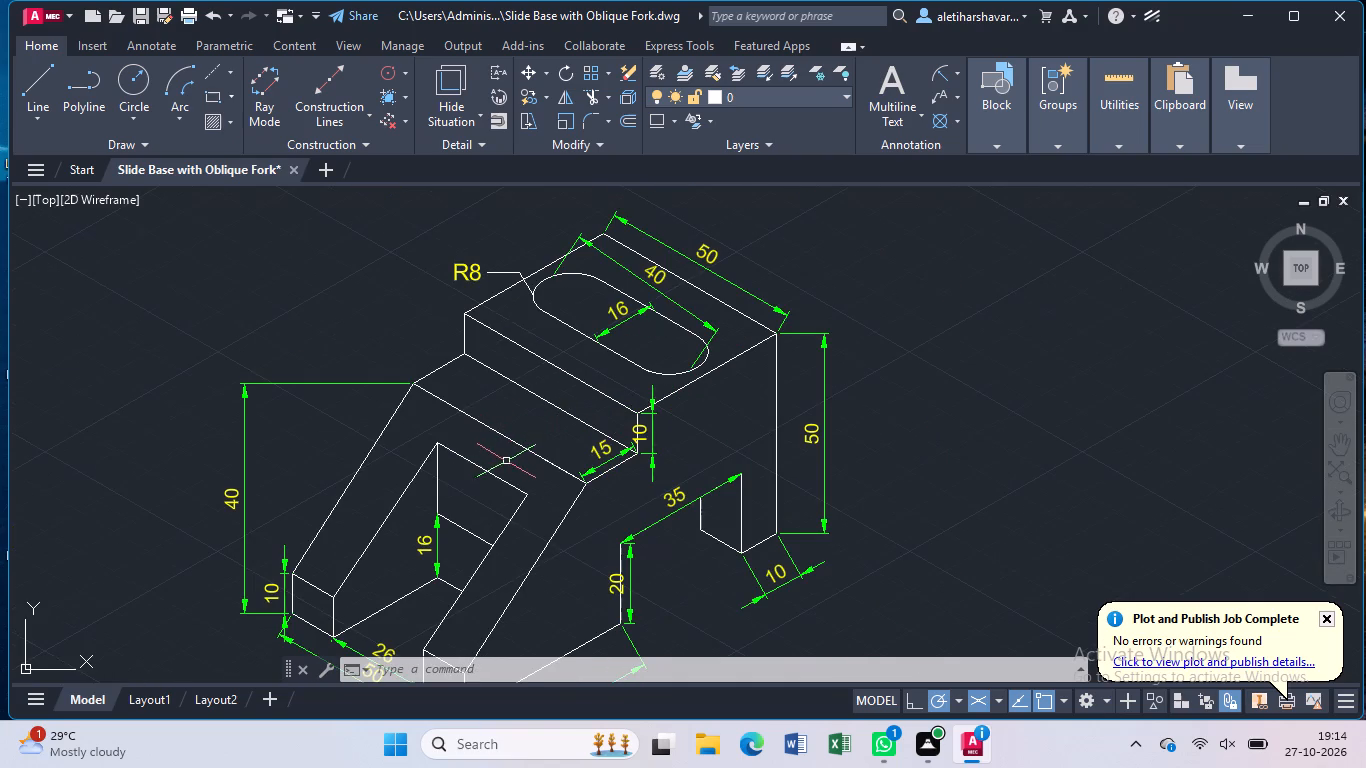
pyautogui.moveTo(504, 458); pyautogui.dragTo(441, 305, button='middle')
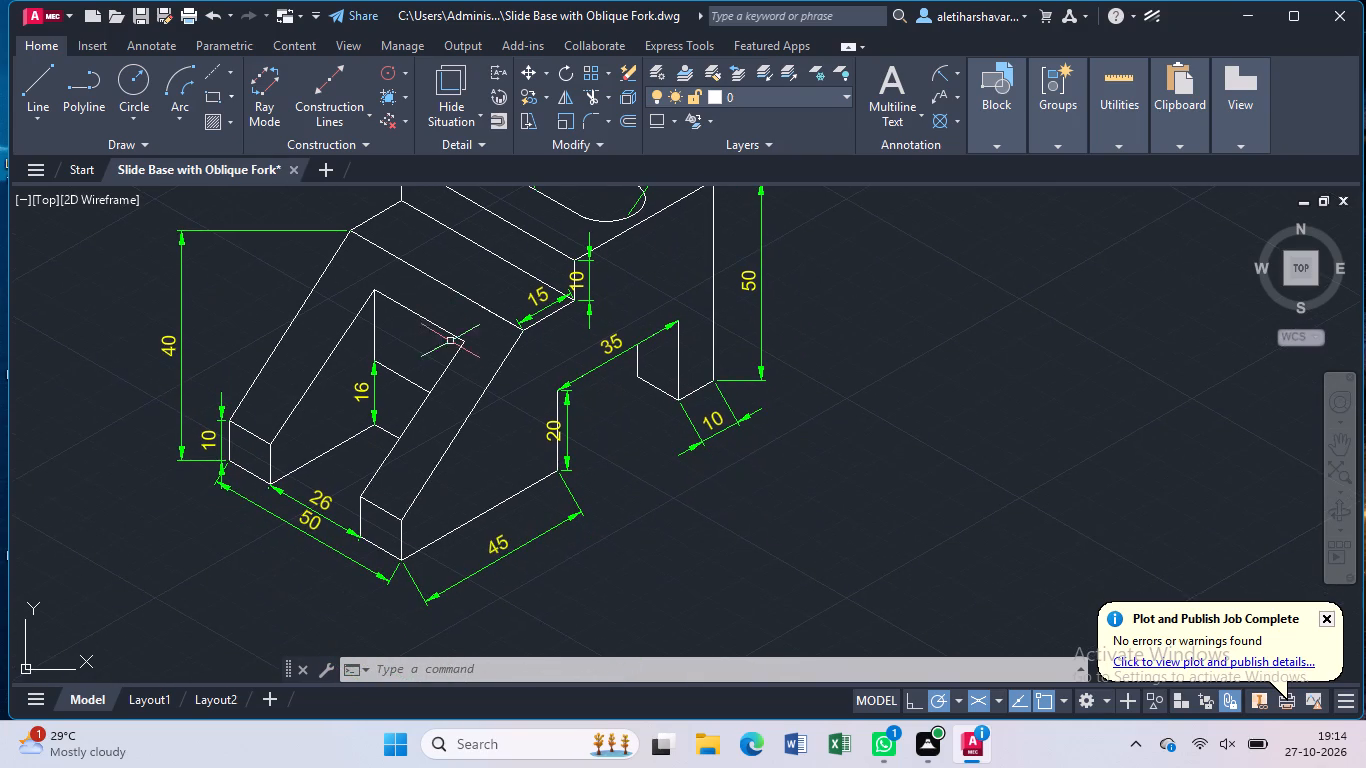
pyautogui.scroll(-1, 520, 388)
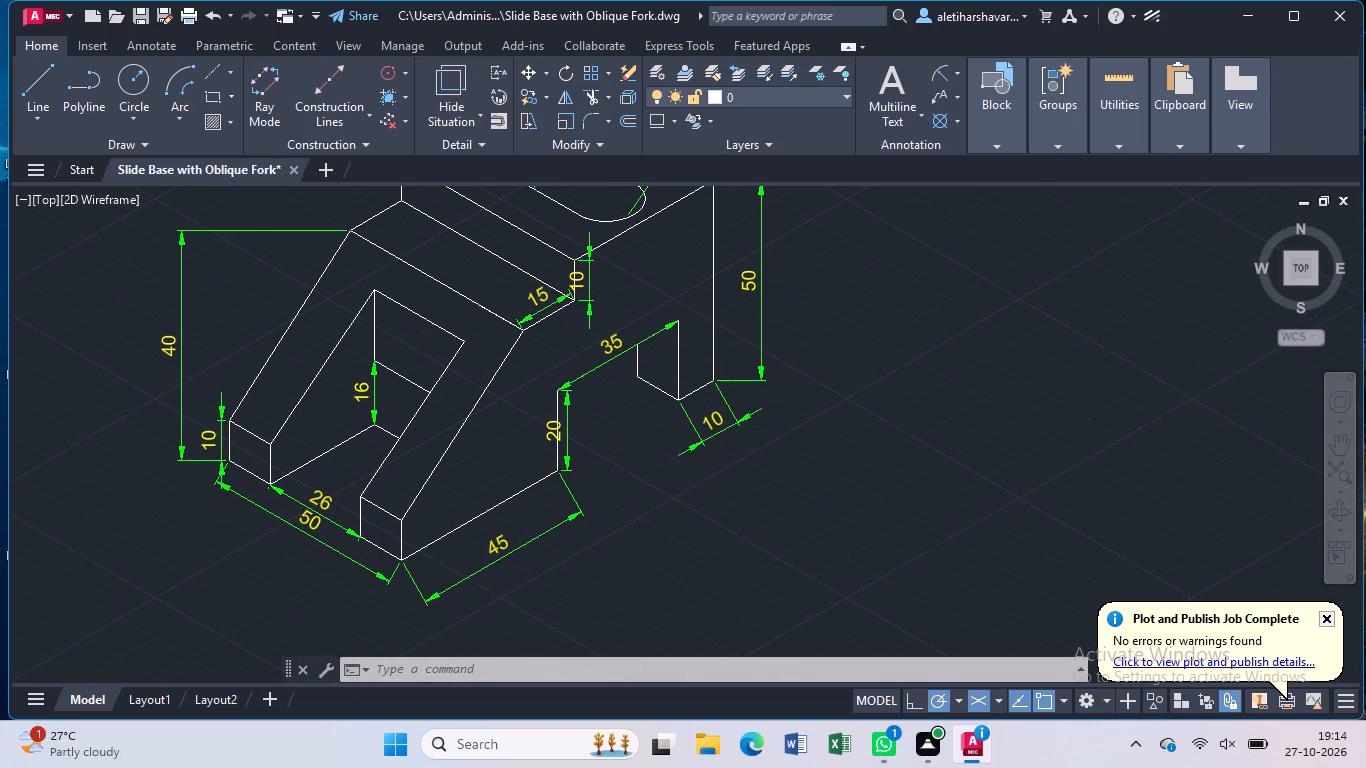
pyautogui.moveTo(479, 338); pyautogui.dragTo(498, 439, button='middle')
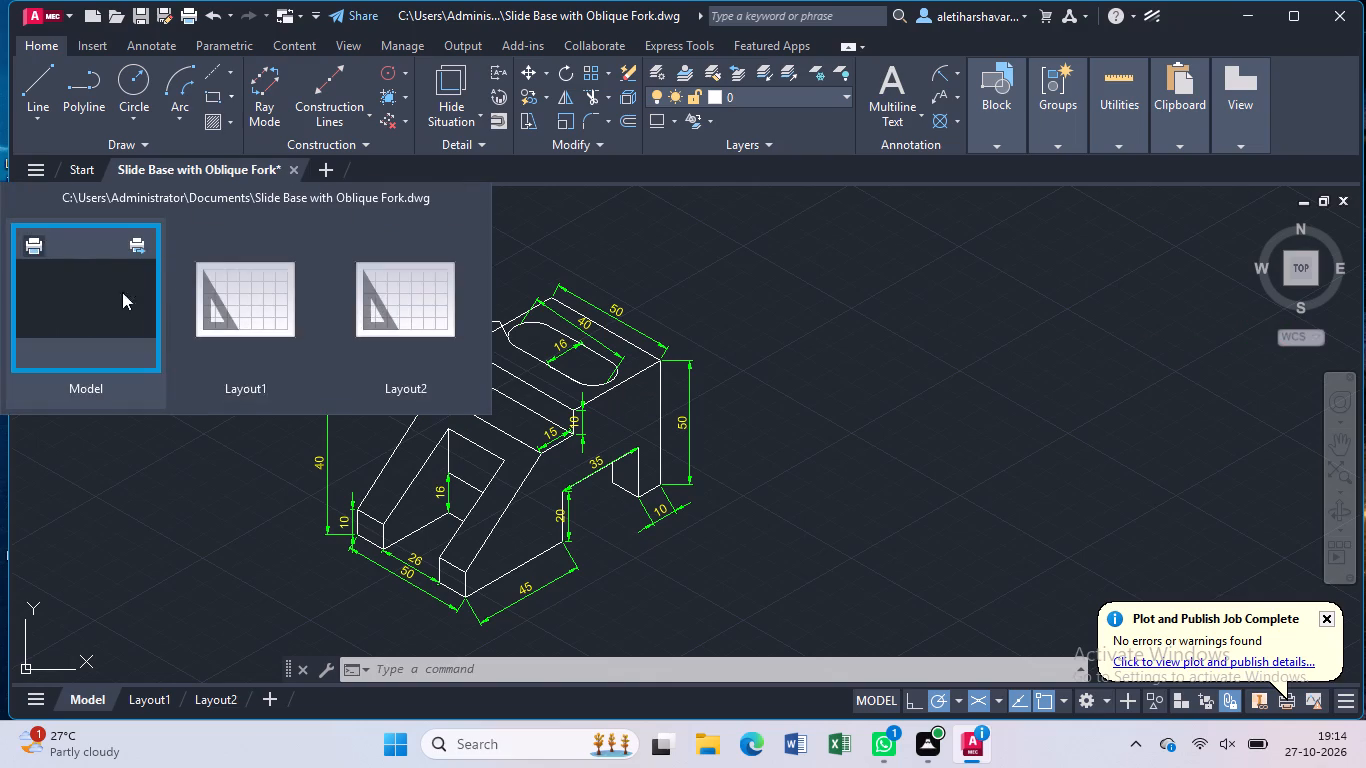
# View the bracket from the bottom, left, right and SW, SE, NE and NW isometric directions, and return to the top view.
pyautogui.click(45, 196)
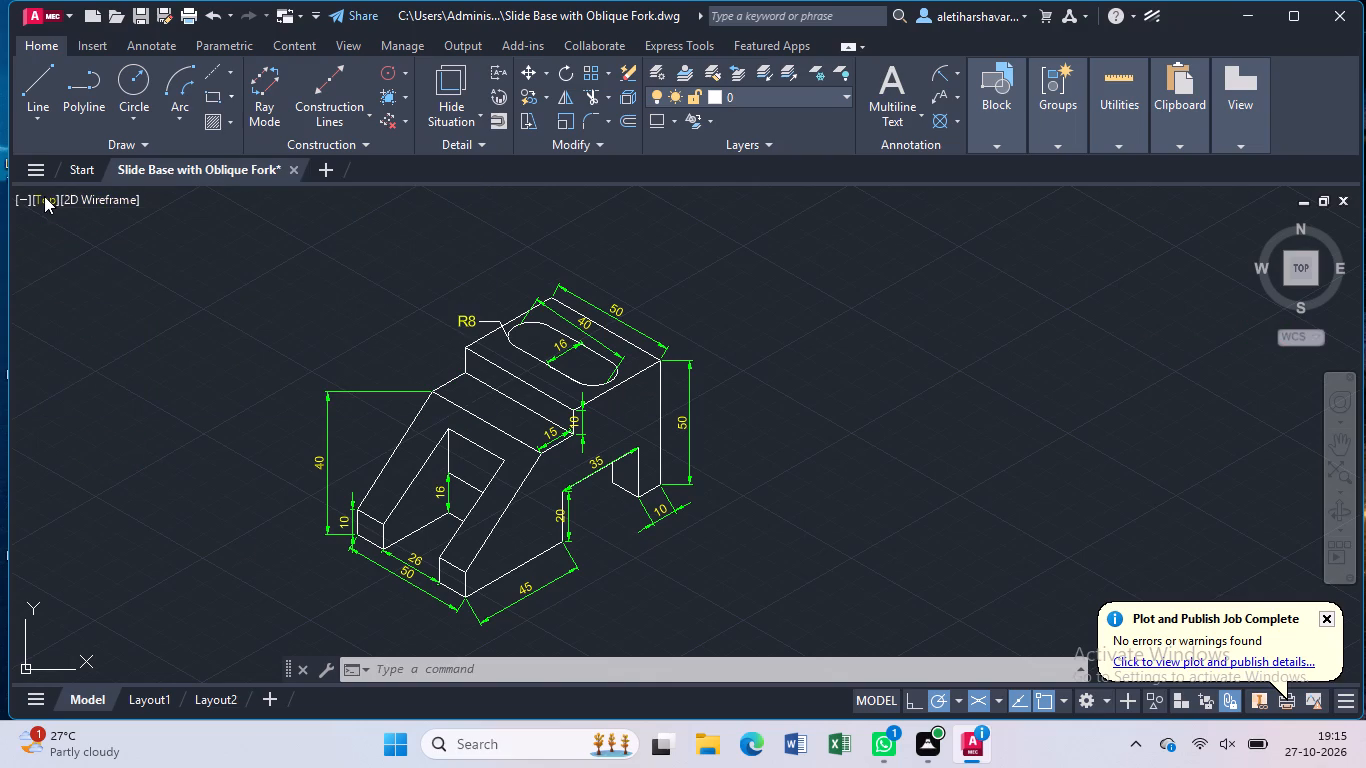
pyautogui.click(108, 268)
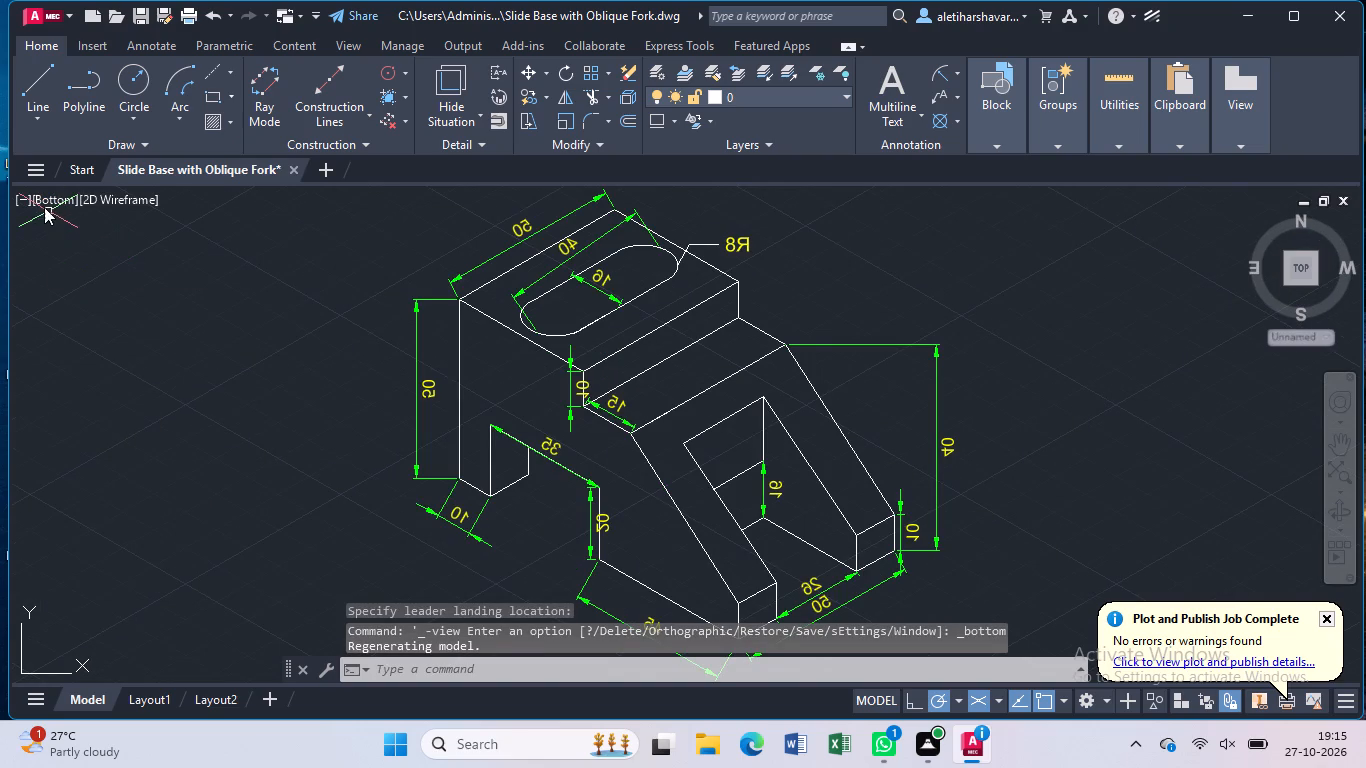
pyautogui.click(37, 200)
pyautogui.click(70, 288)
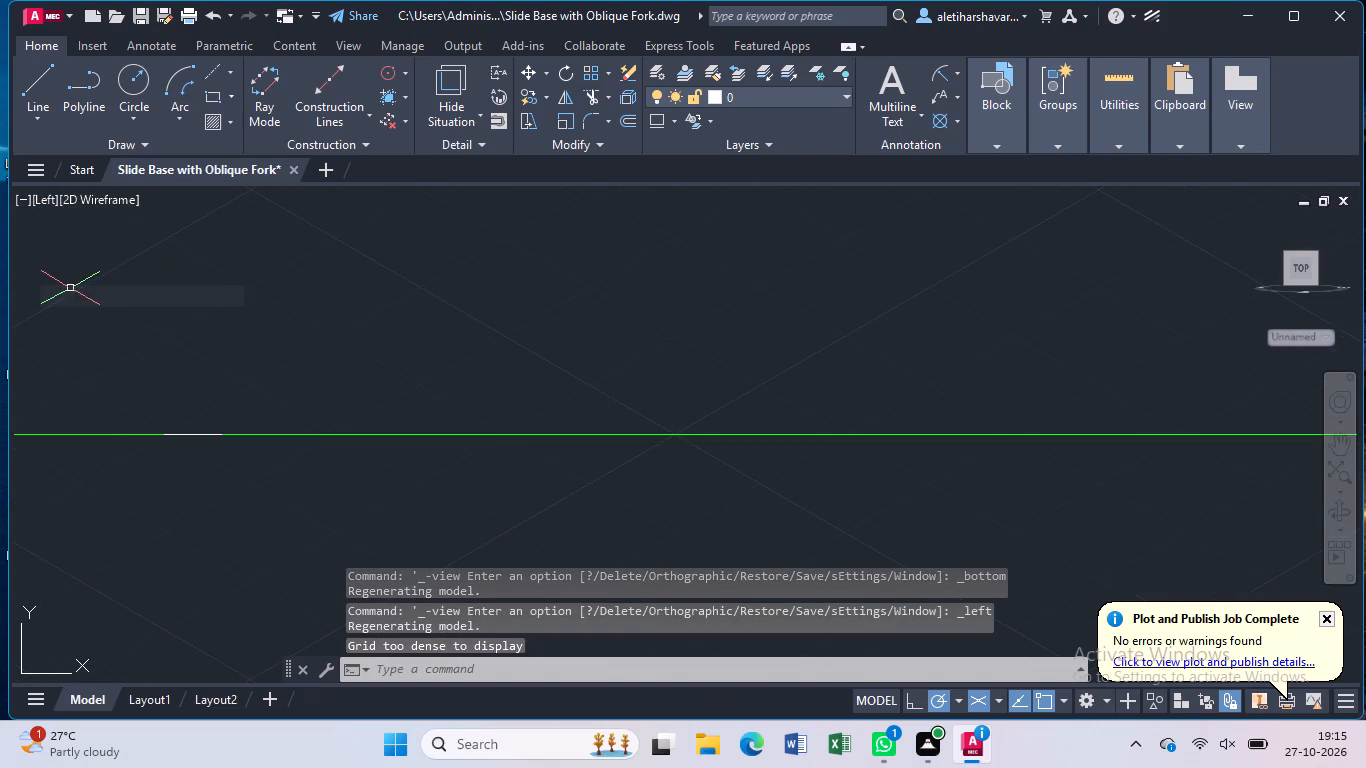
pyautogui.click(45, 200)
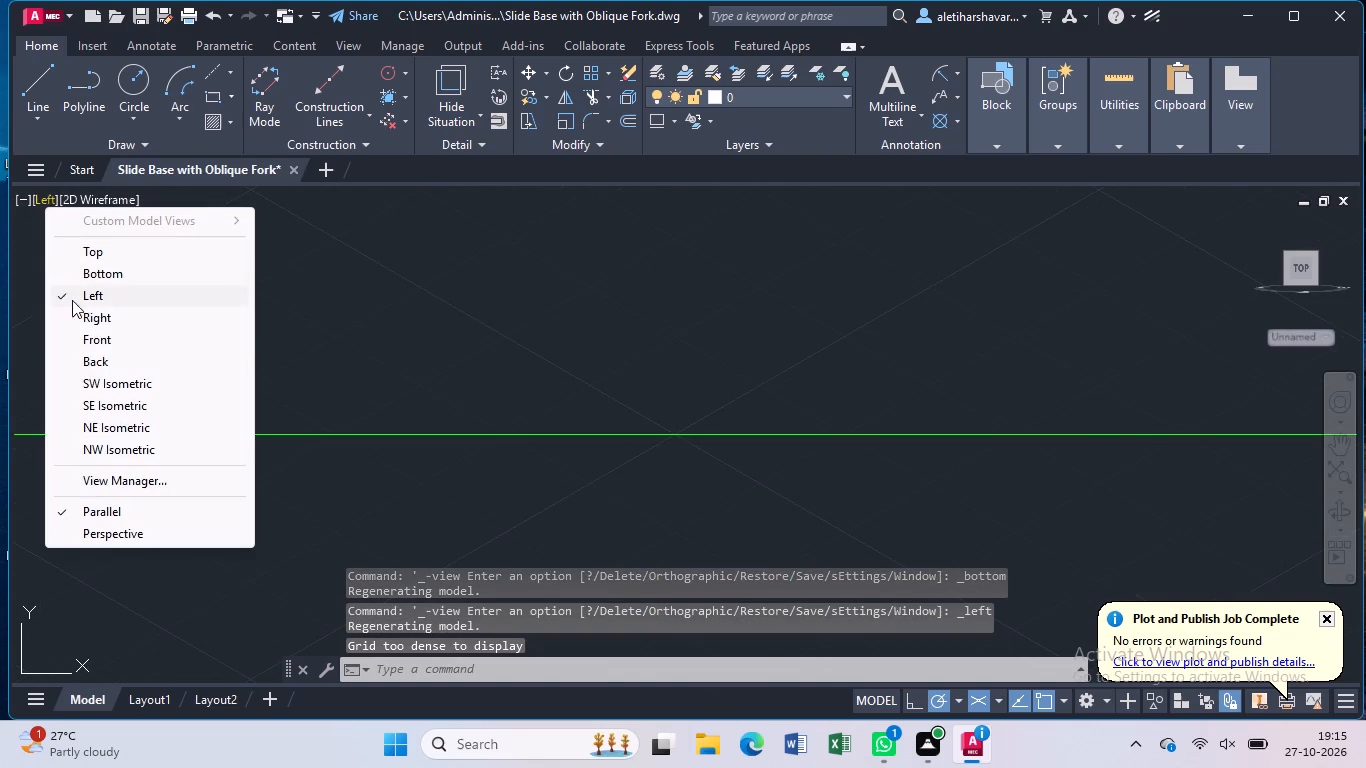
pyautogui.click(77, 315)
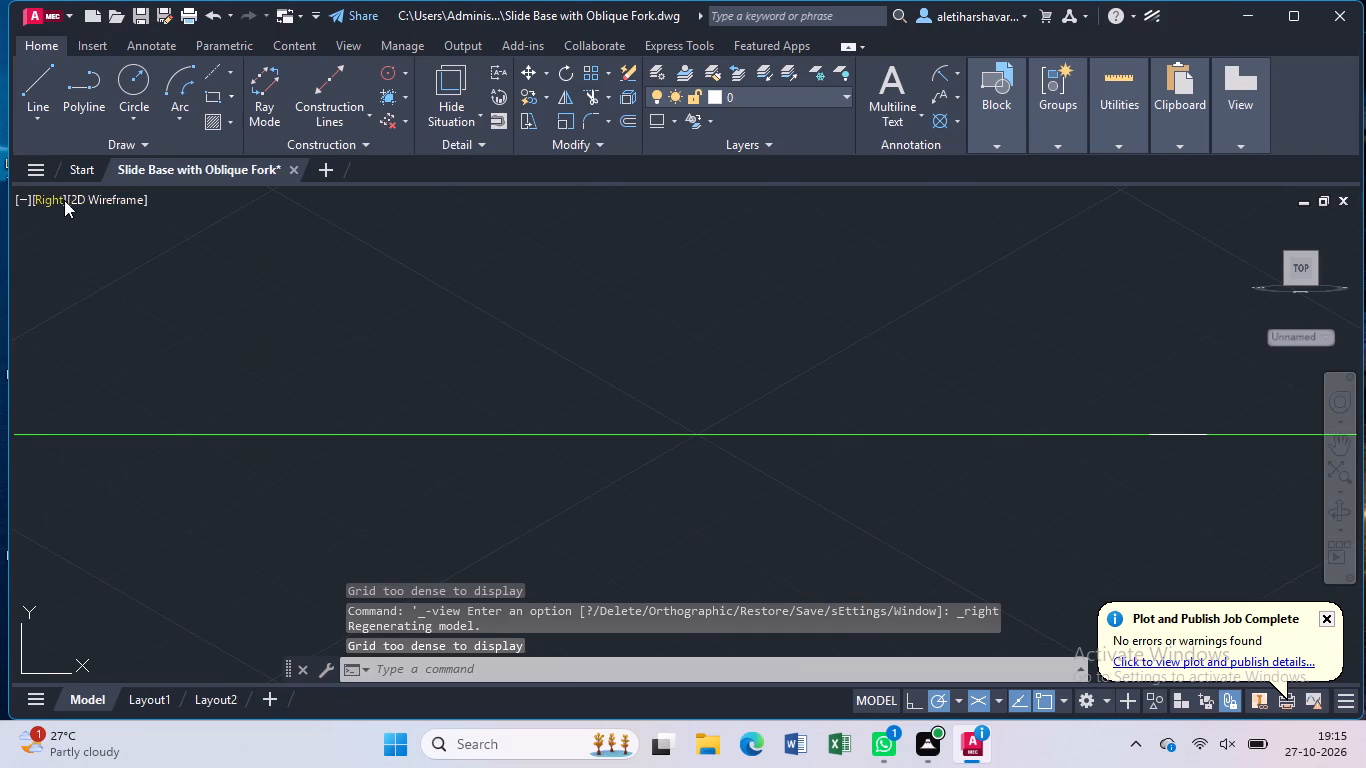
pyautogui.click(56, 195)
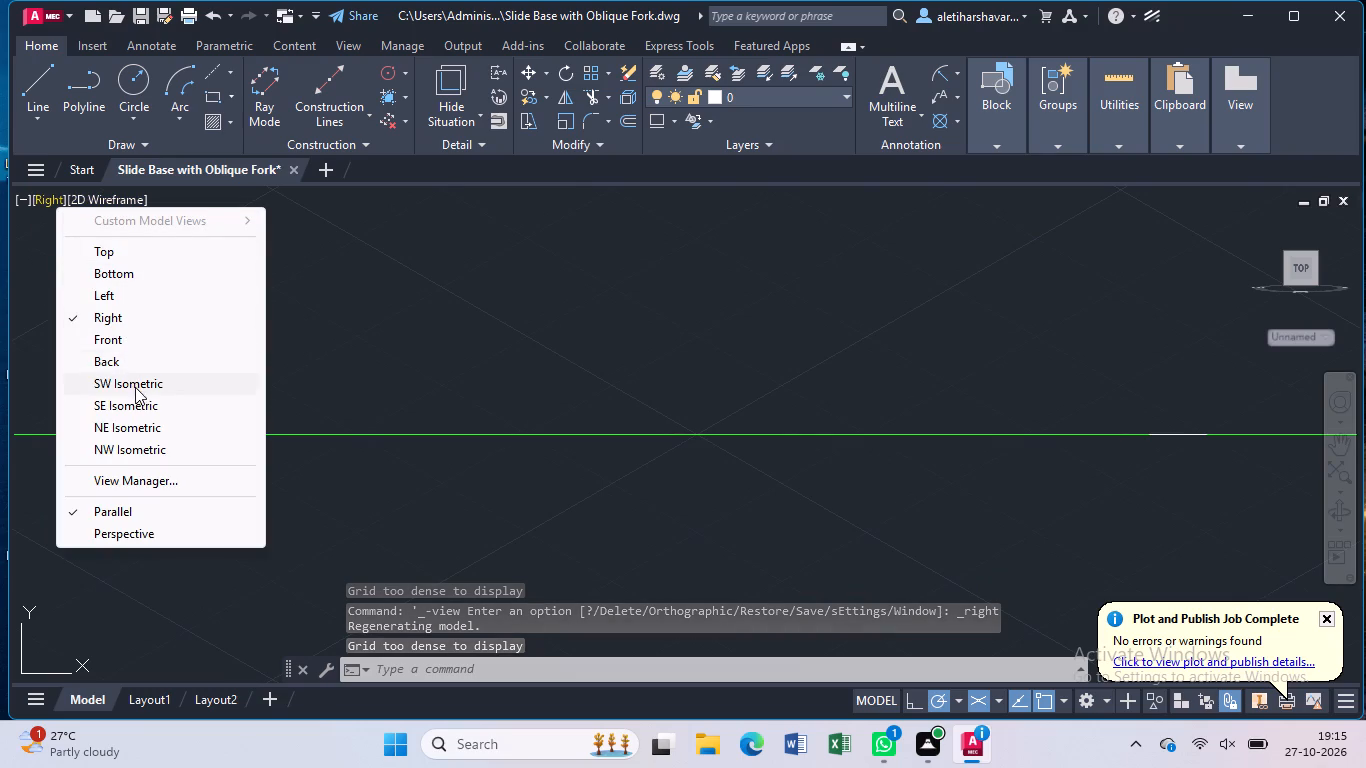
pyautogui.click(135, 386)
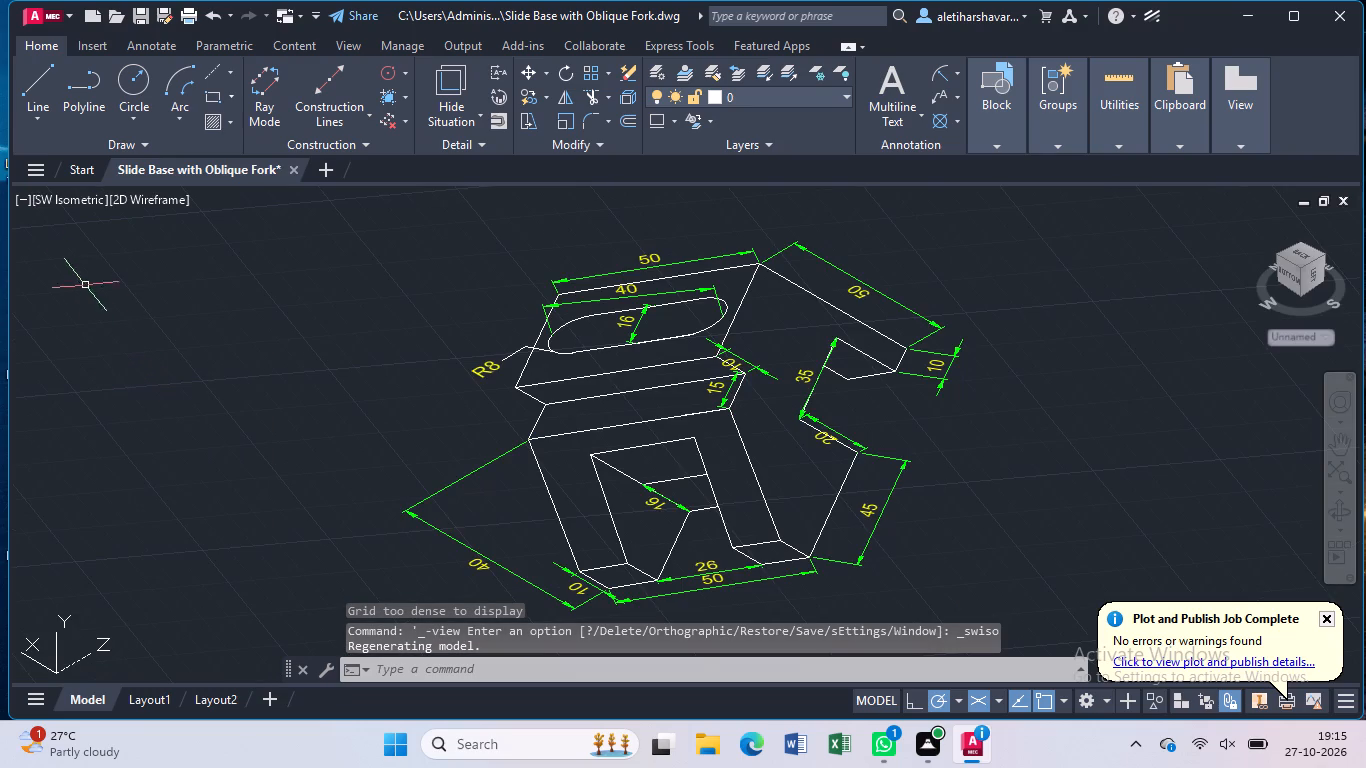
pyautogui.click(59, 204)
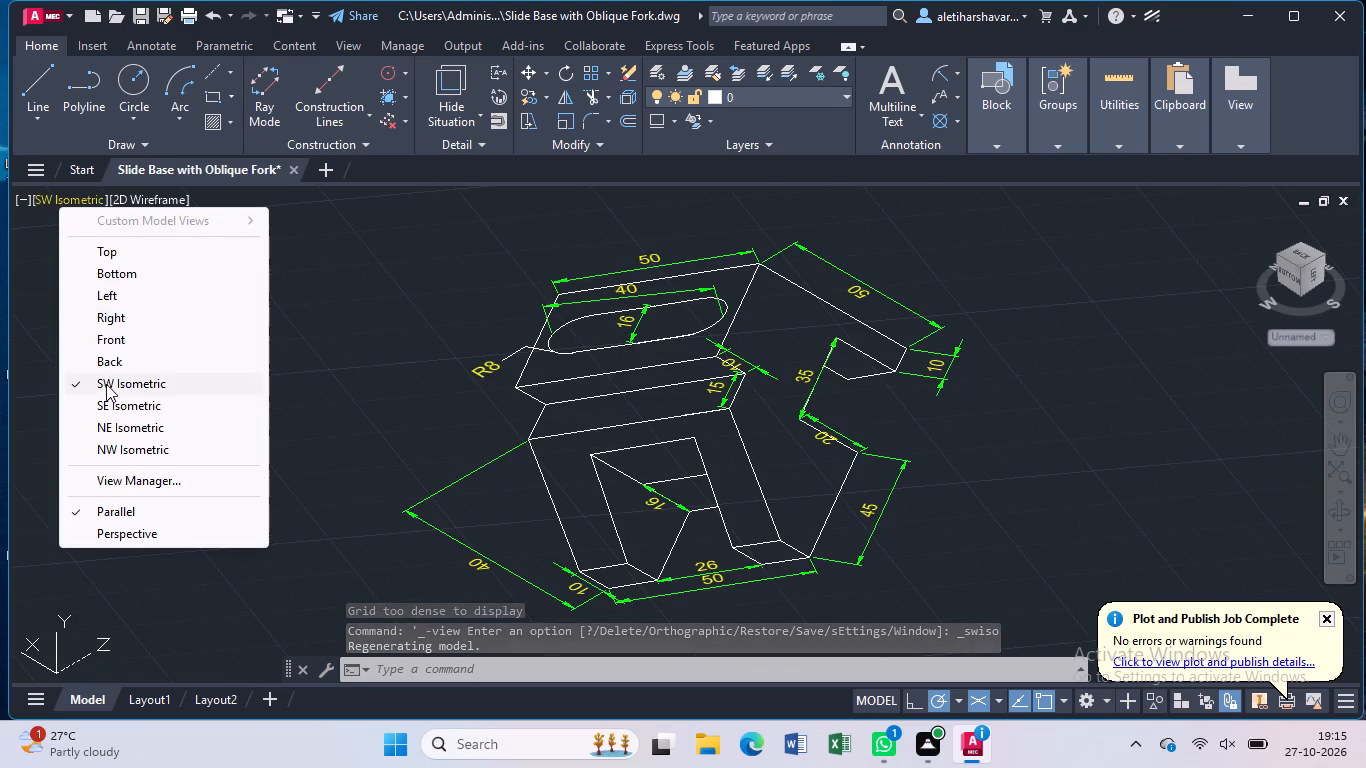
pyautogui.click(115, 397)
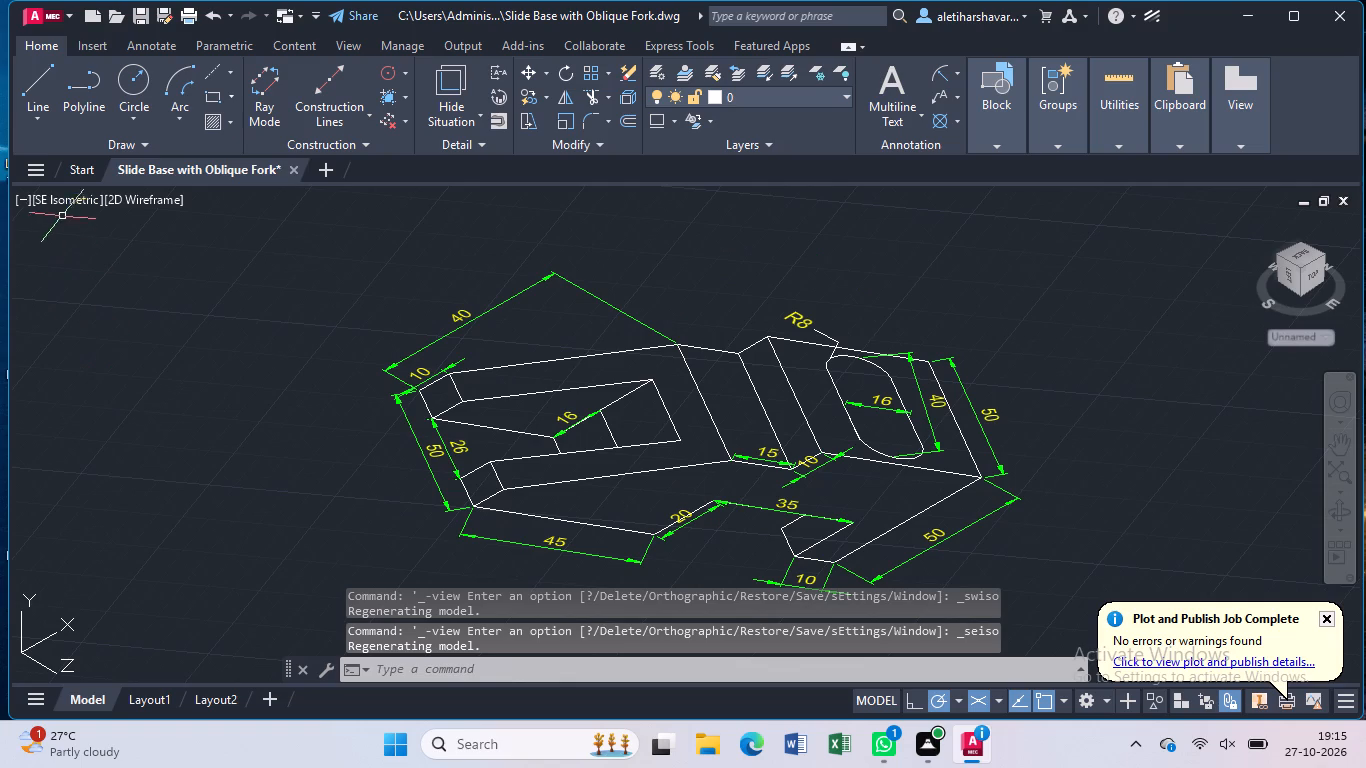
pyautogui.click(65, 195)
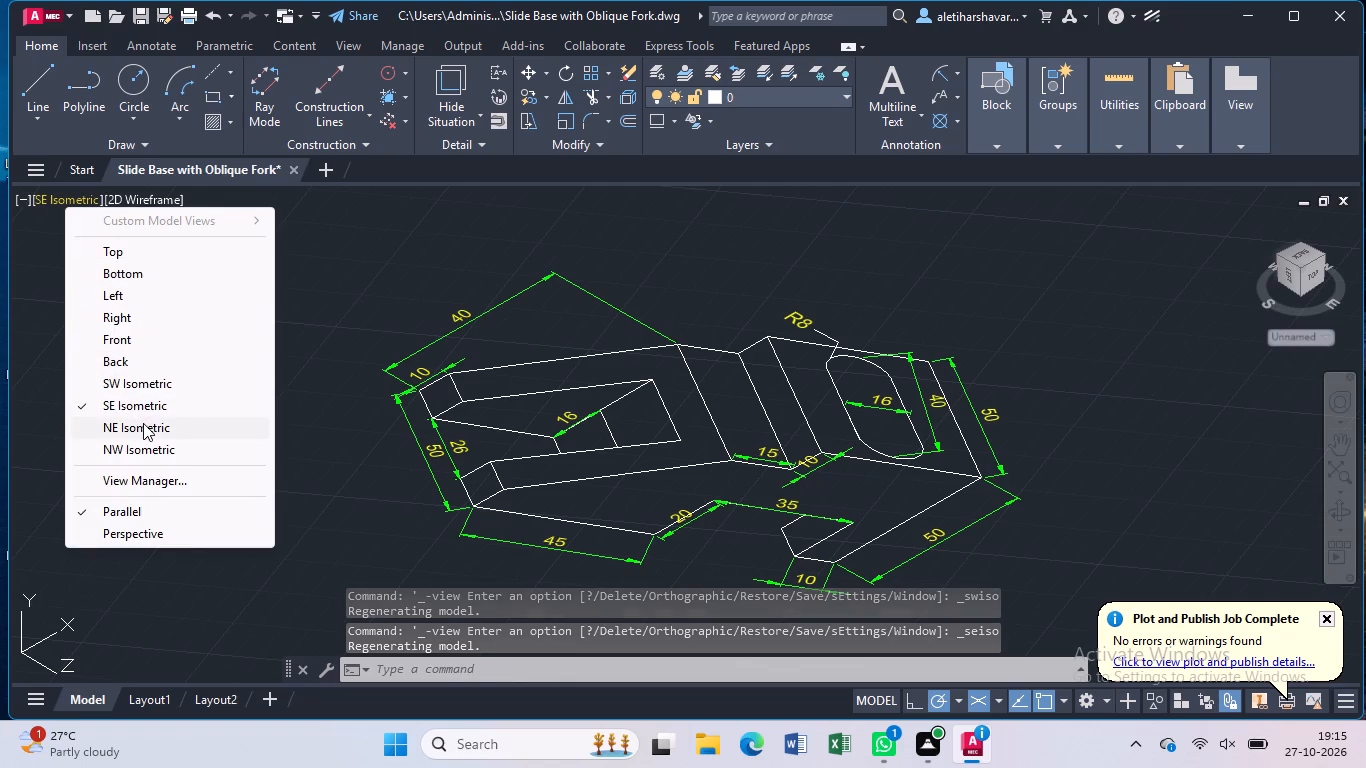
pyautogui.click(144, 423)
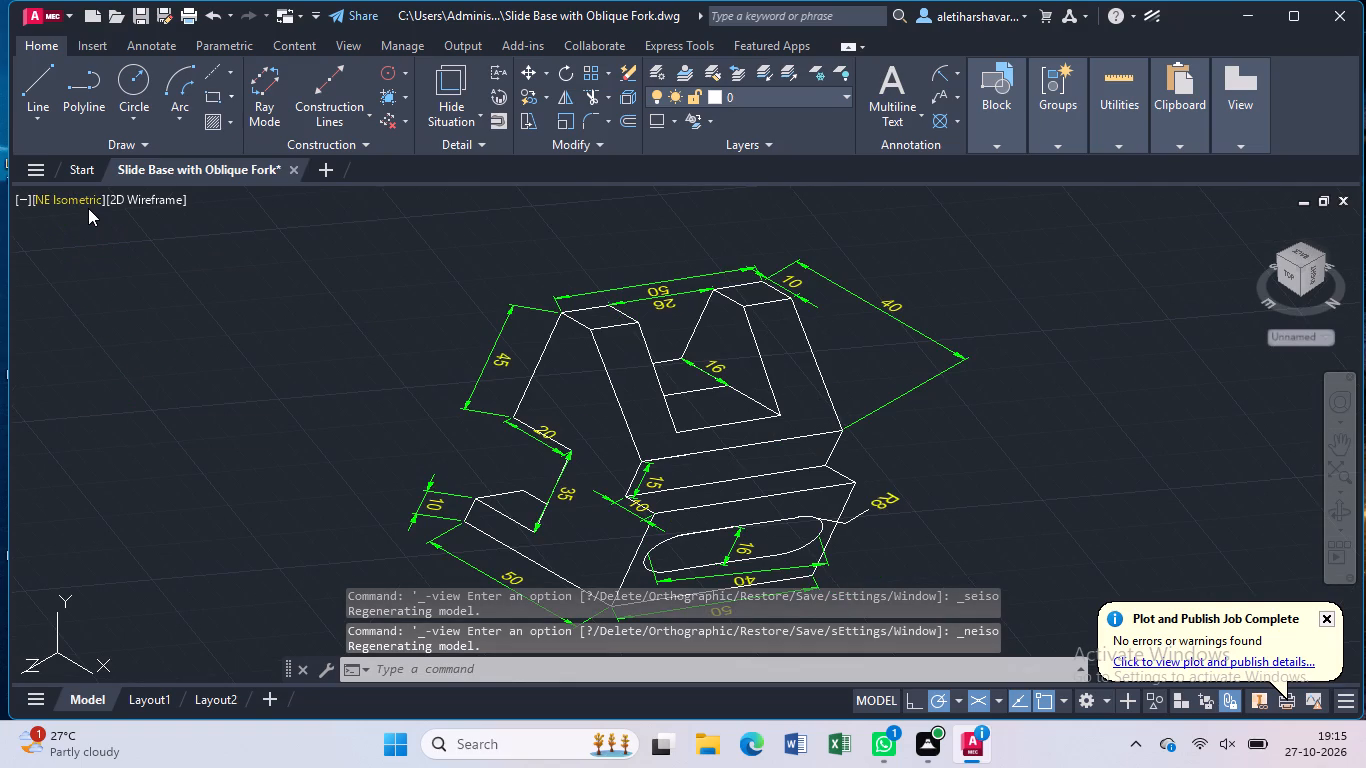
pyautogui.click(88, 208)
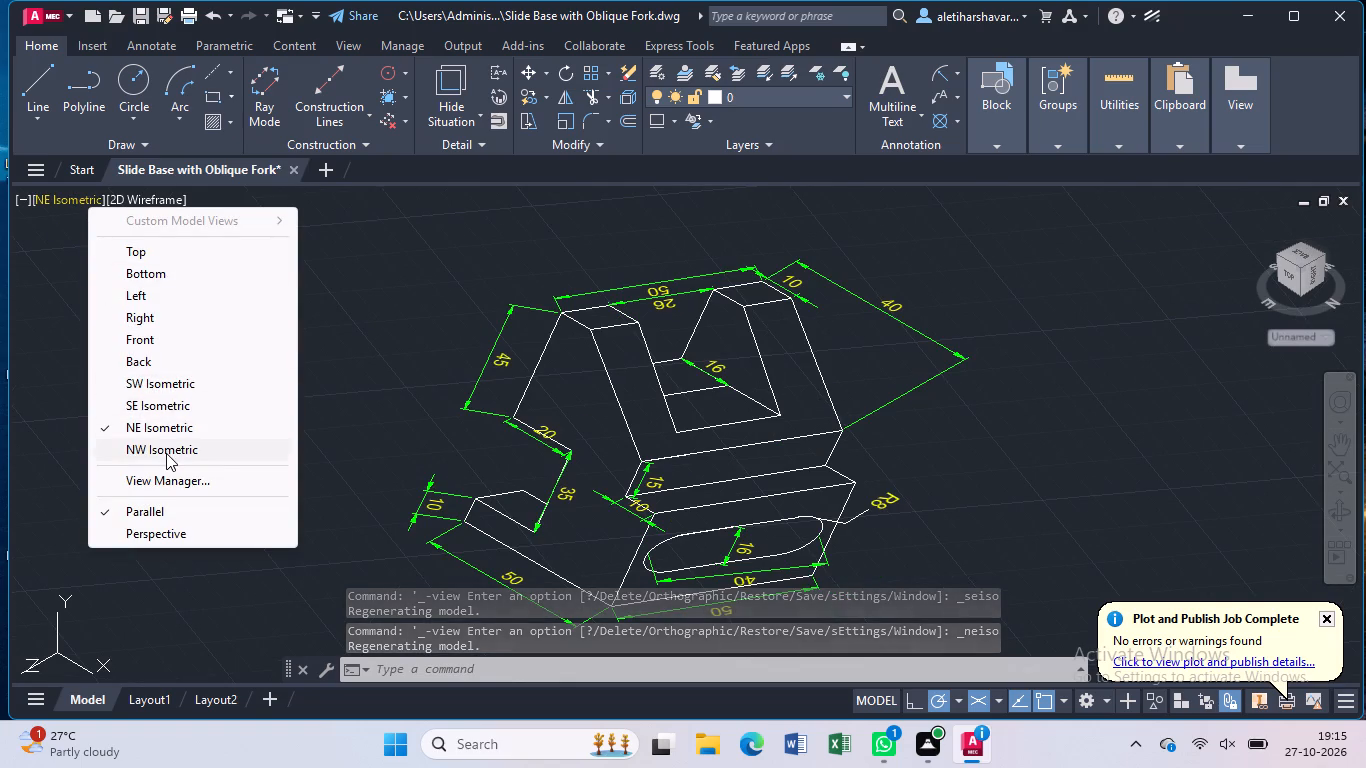
pyautogui.click(166, 453)
pyautogui.click(59, 199)
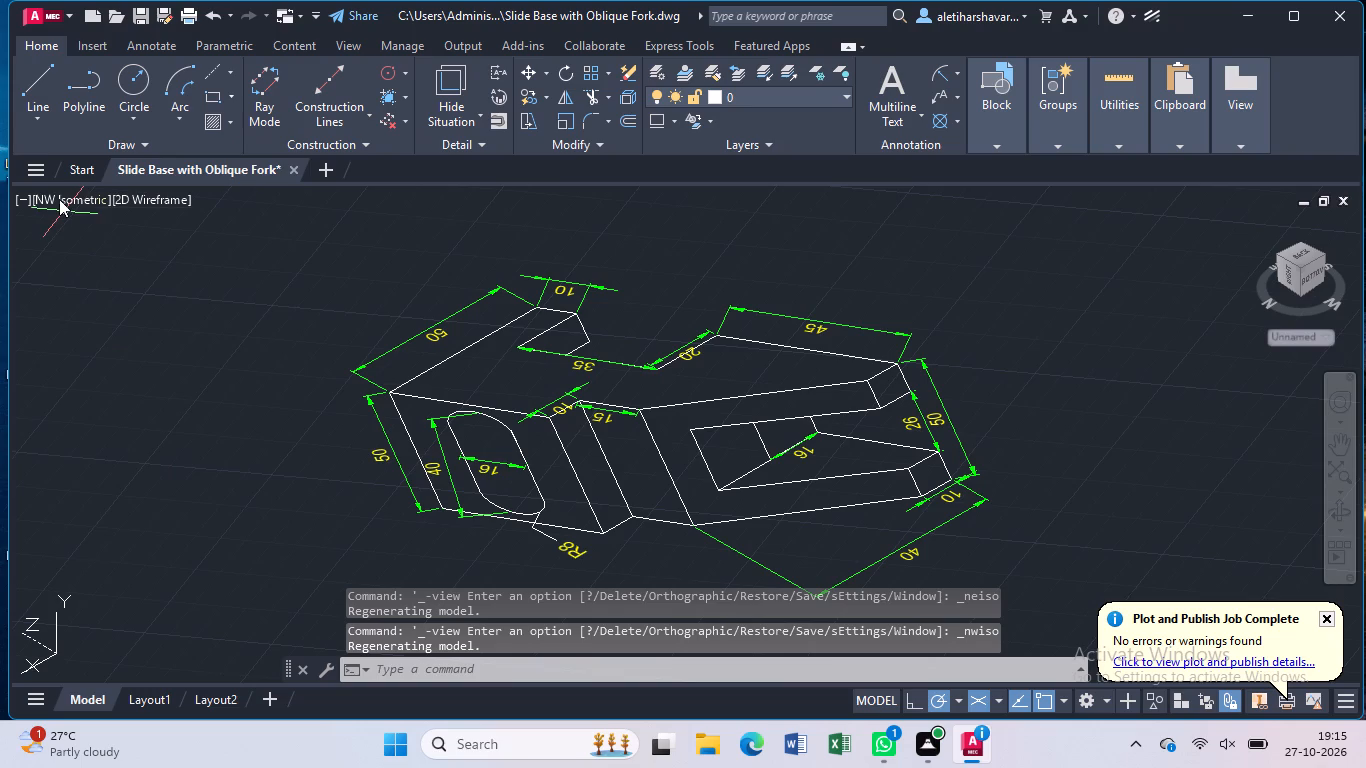
pyautogui.click(121, 253)
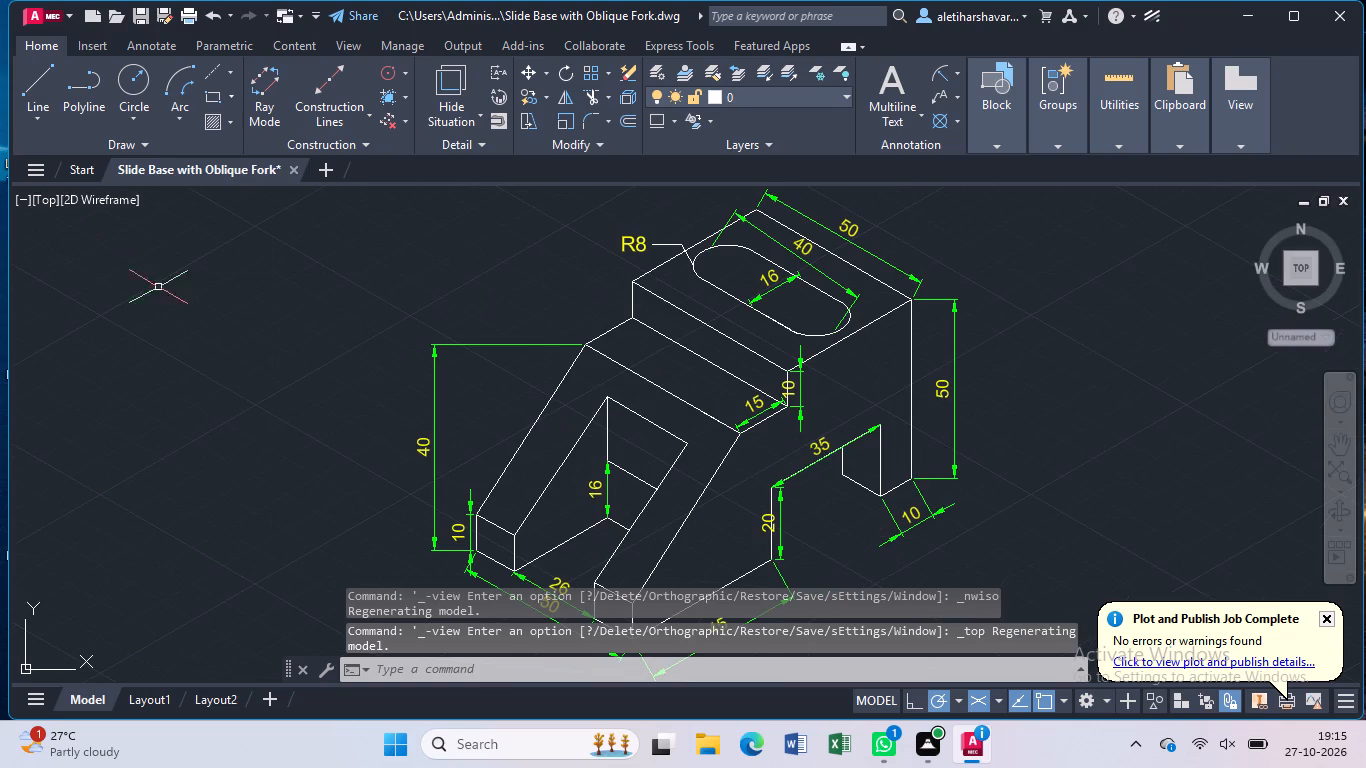
# Set up a centred landscape plot with the DWG To PDF.pc3 plotter on ISO A4 (297.00 x 210.00 MM) paper.
pyautogui.scroll(-1, 264, 326)
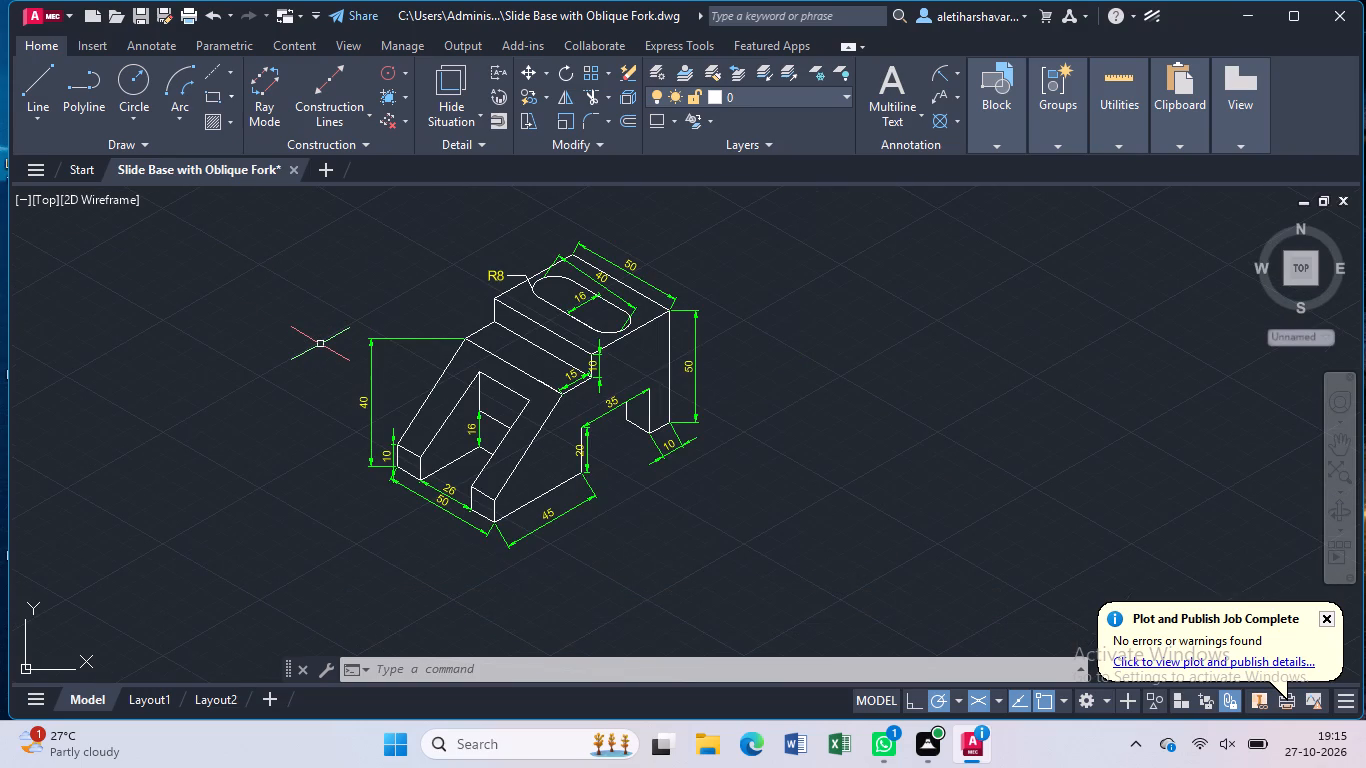
pyautogui.write('pl')
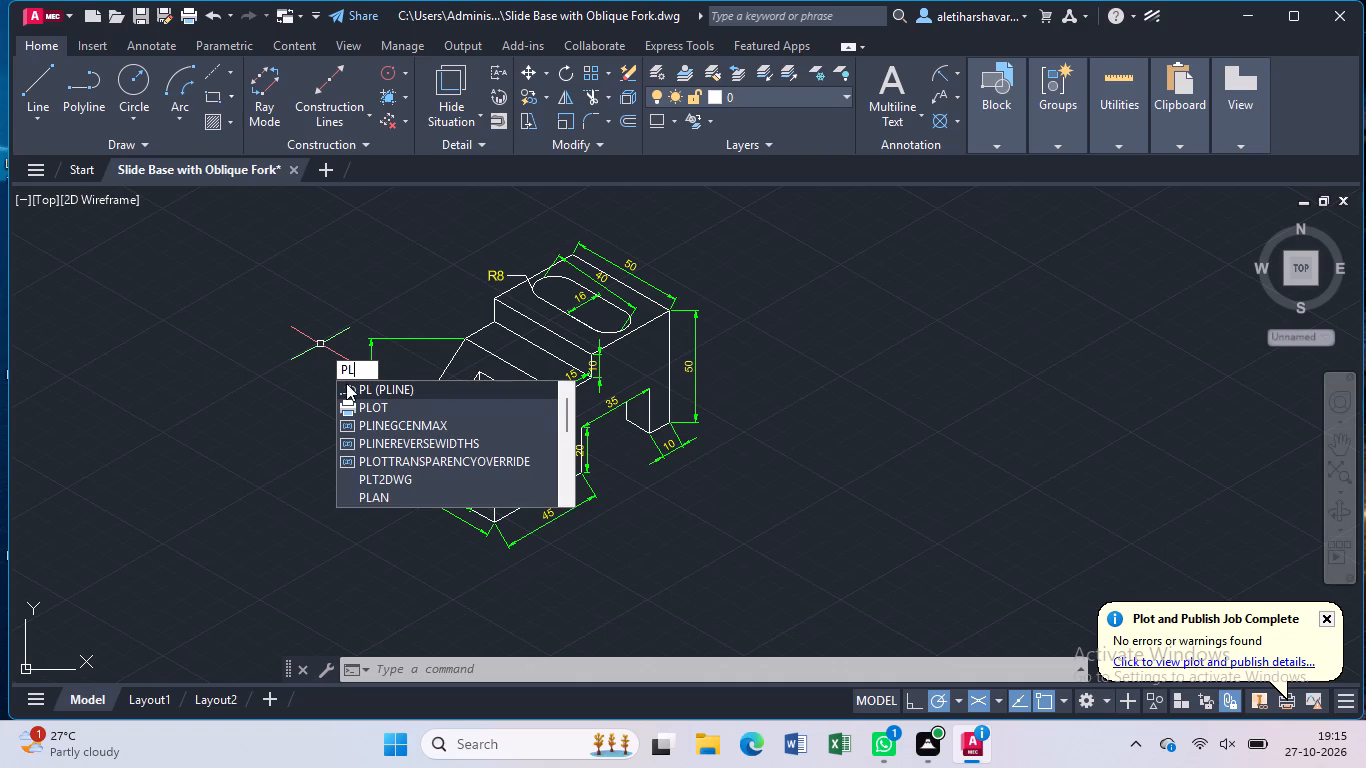
pyautogui.click(376, 400)
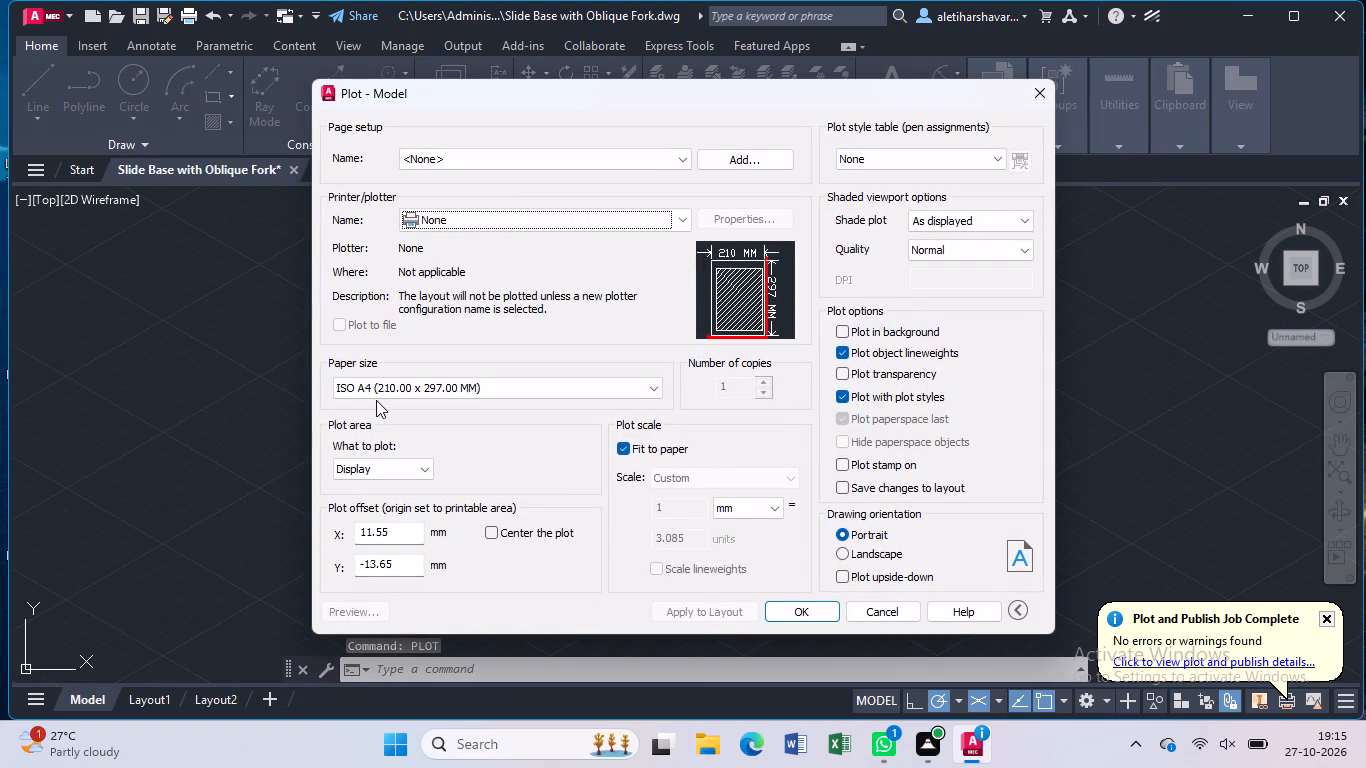
pyautogui.click(850, 552)
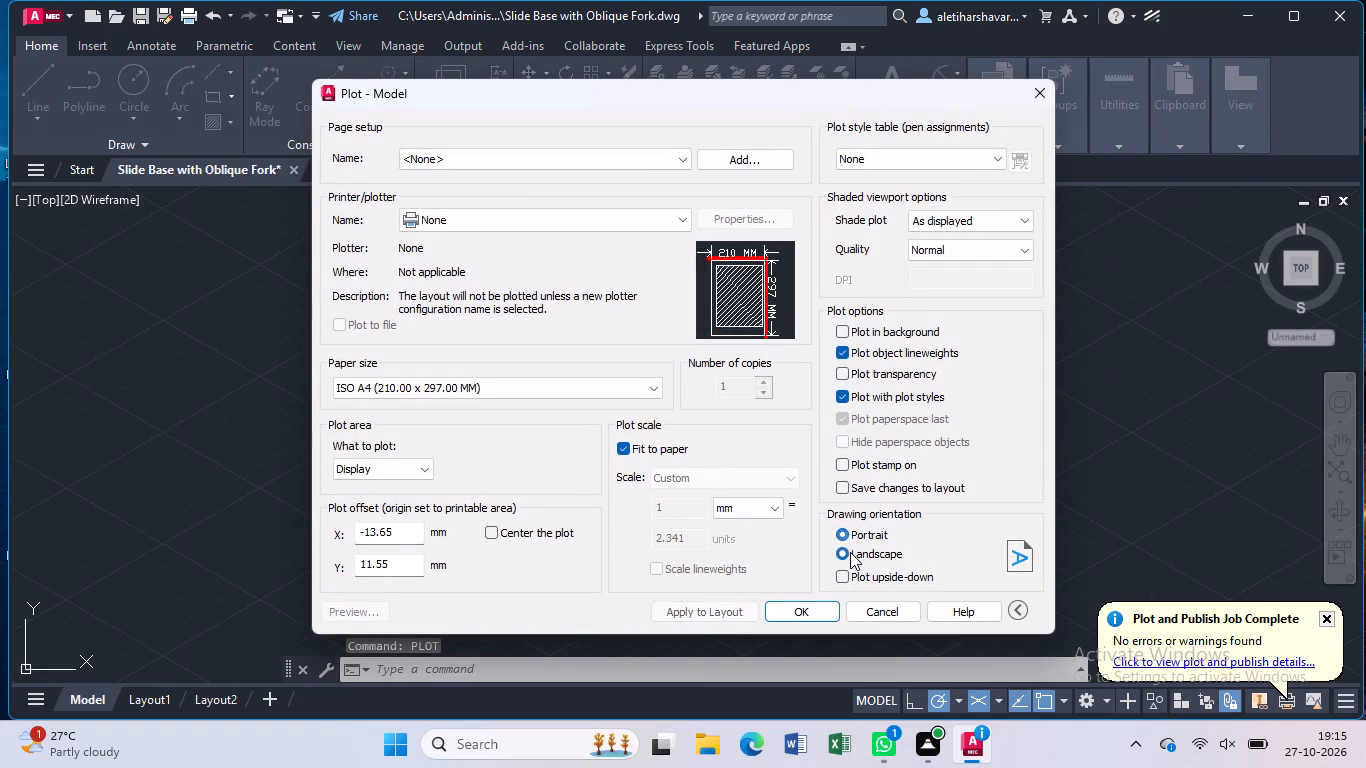
pyautogui.click(493, 529)
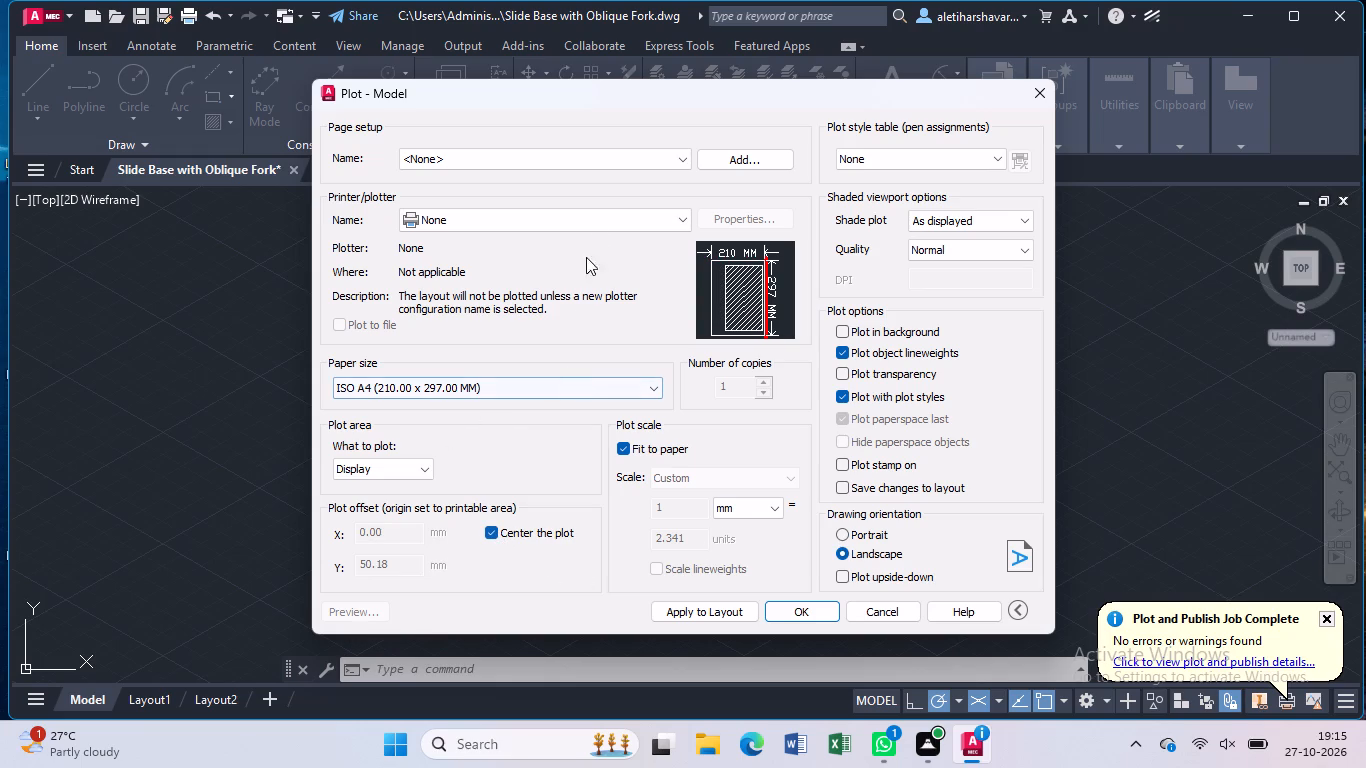
pyautogui.click(688, 216)
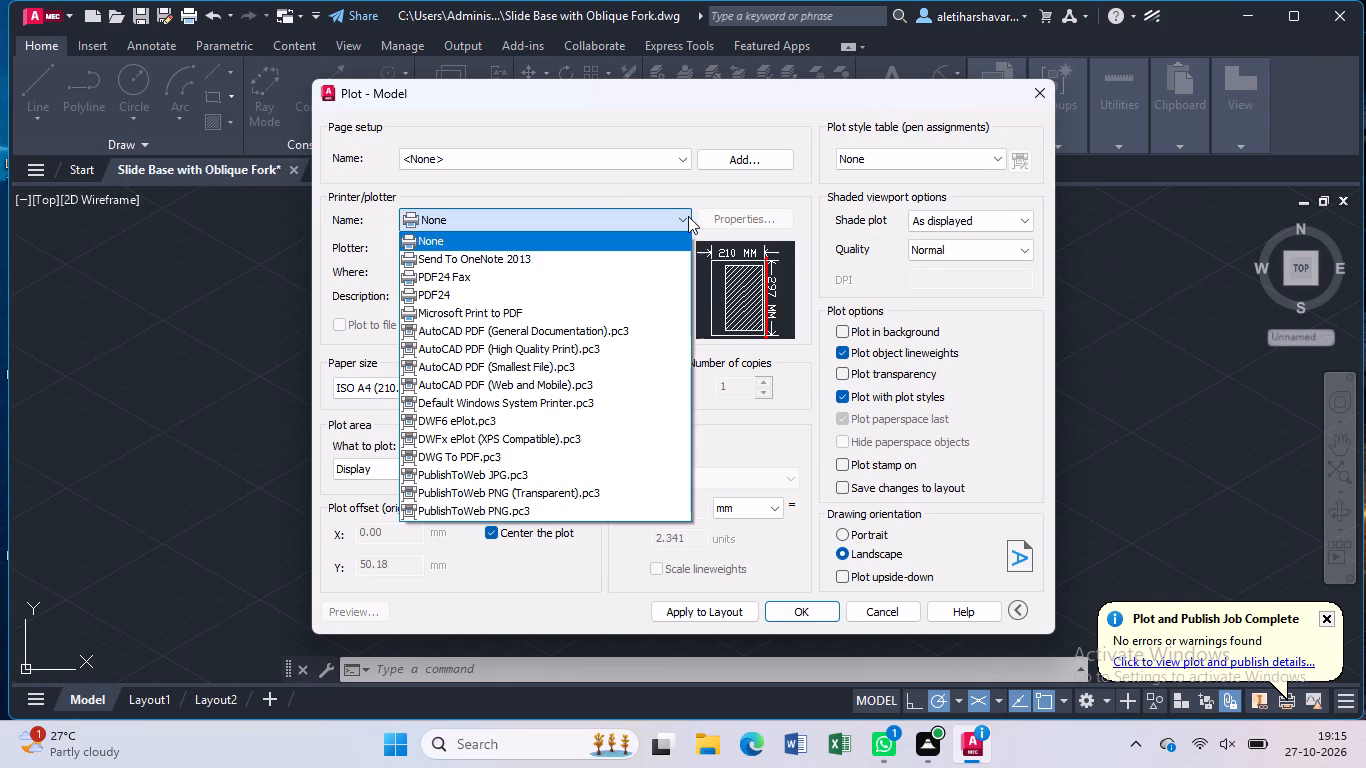
pyautogui.click(566, 455)
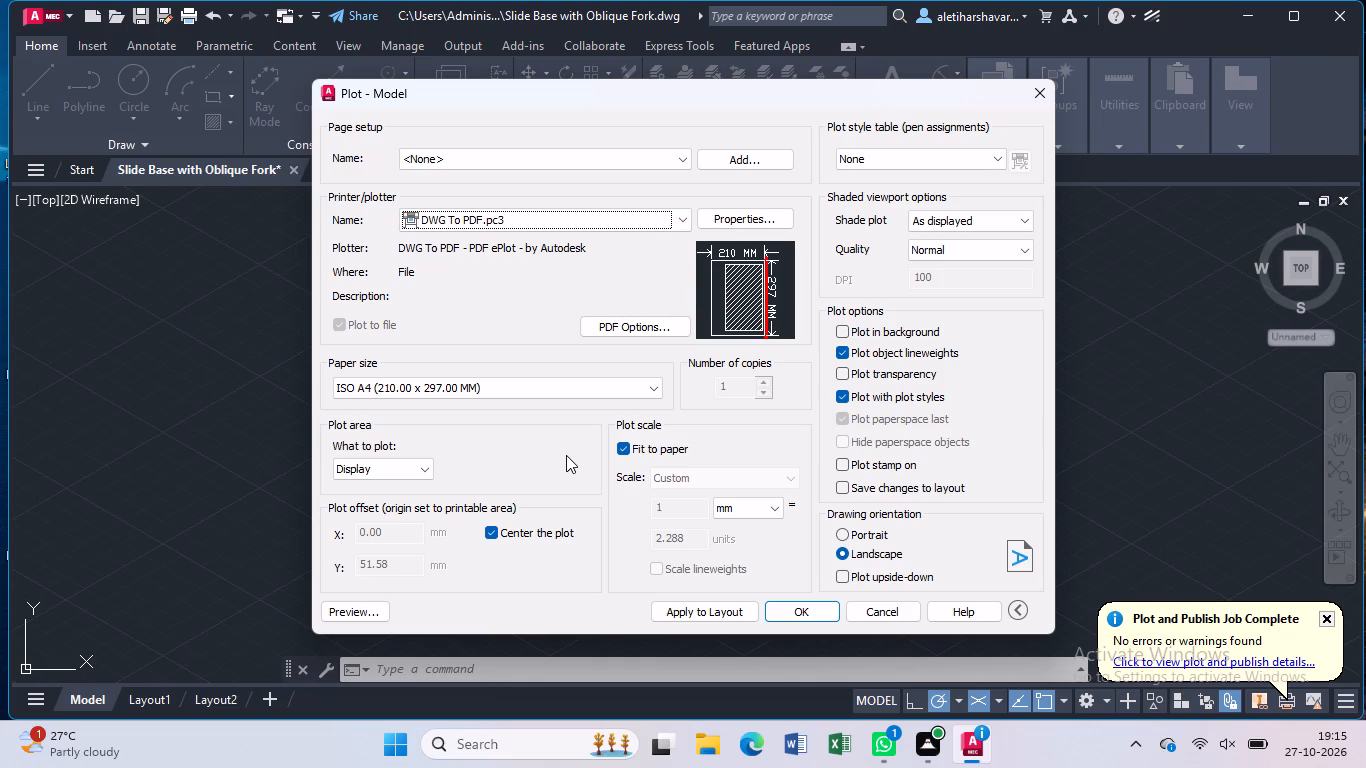
pyautogui.click(650, 385)
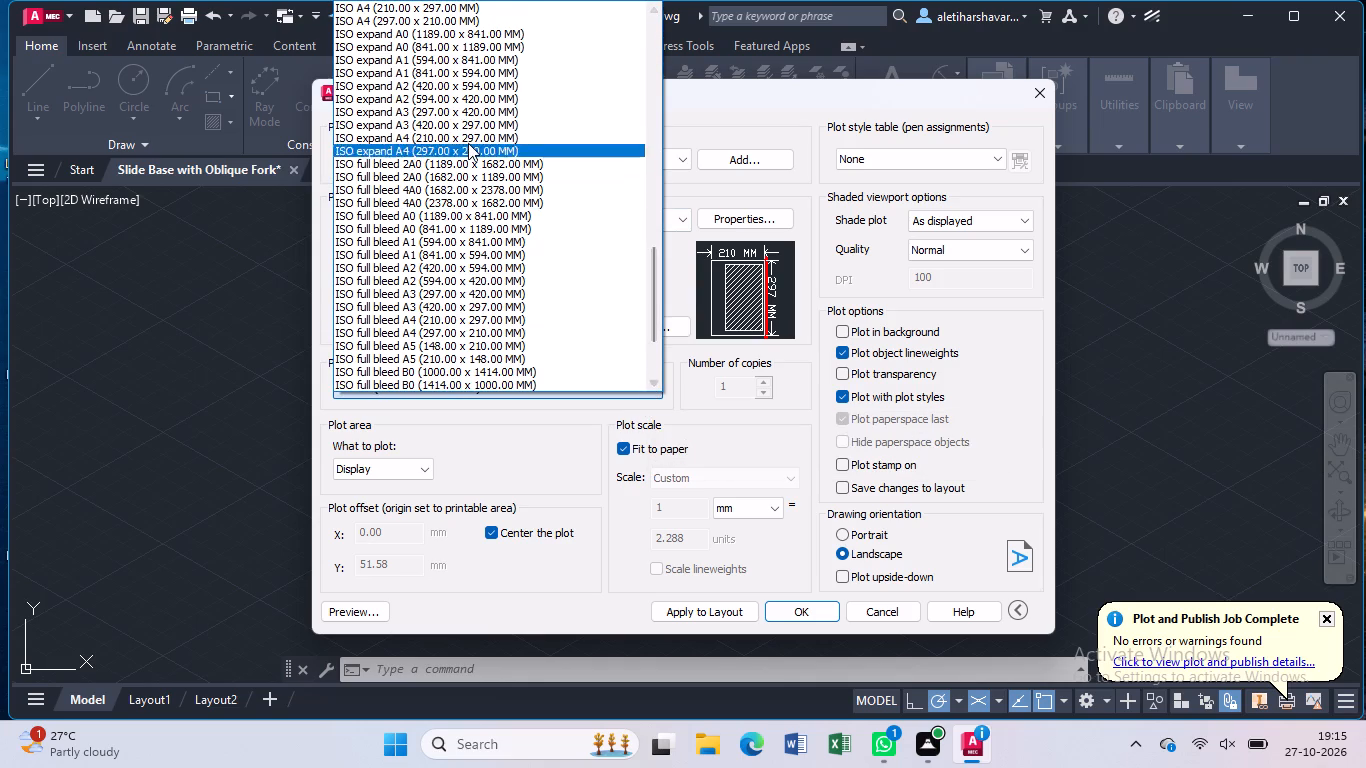
pyautogui.click(438, 24)
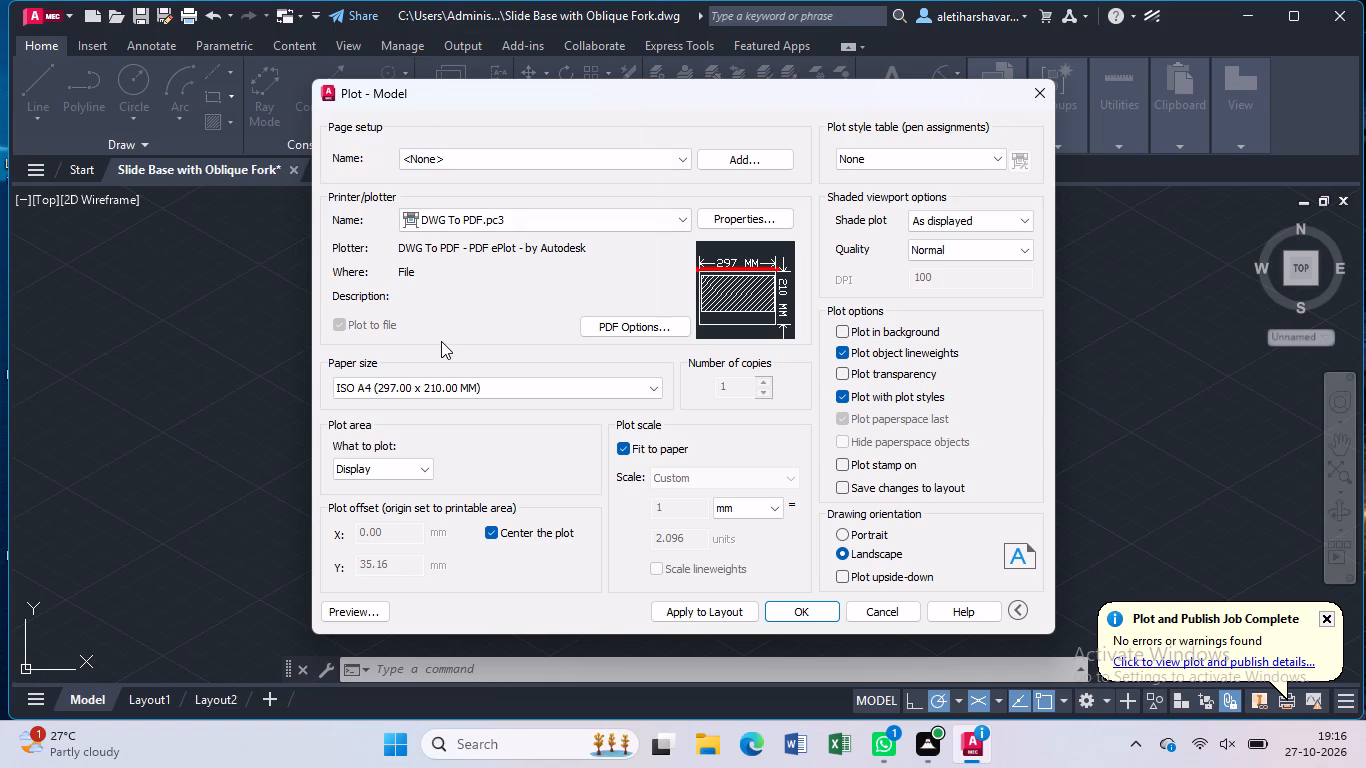
# Plot a window enclosing the whole dimensioned bracket to Slide Base with Oblique Fork-Model.pdf in Documents, and close the PDF viewer.
pyautogui.click(424, 464)
pyautogui.click(429, 531)
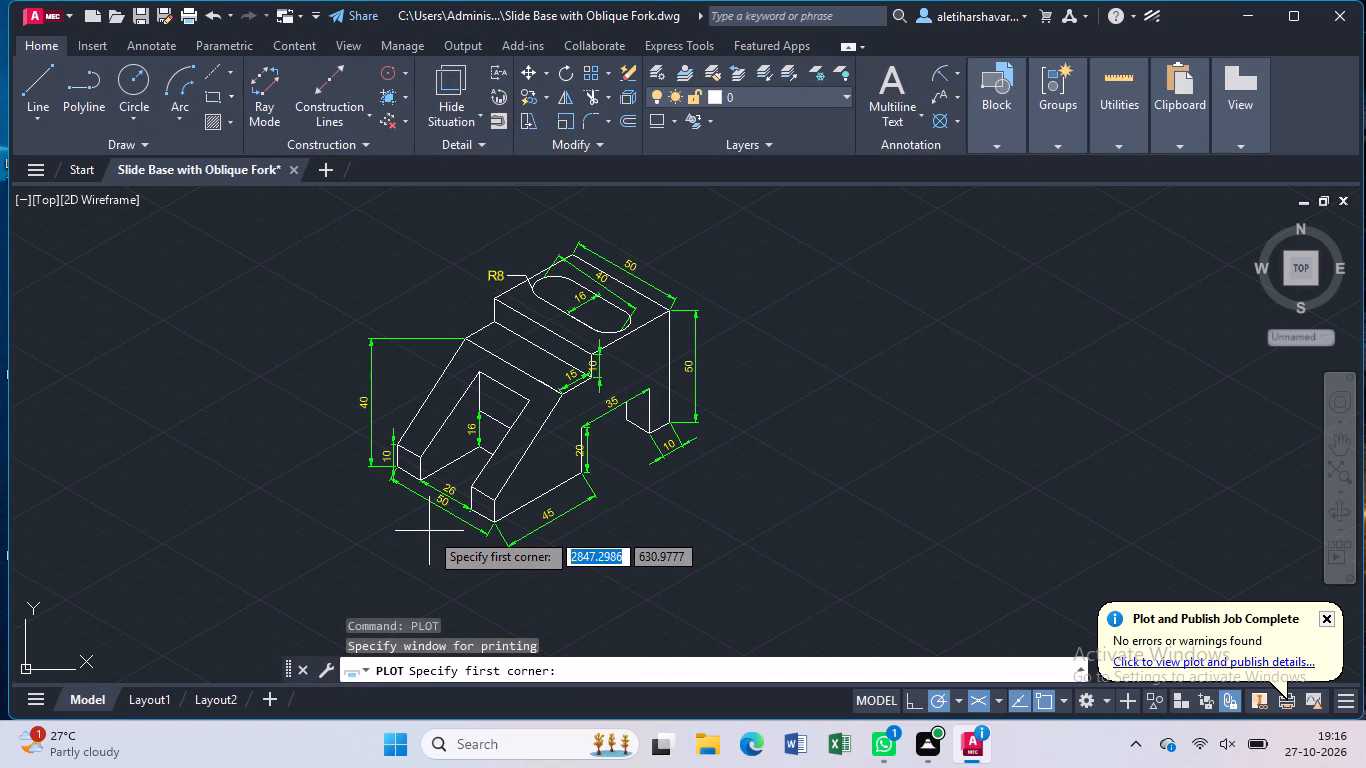
pyautogui.click(306, 238)
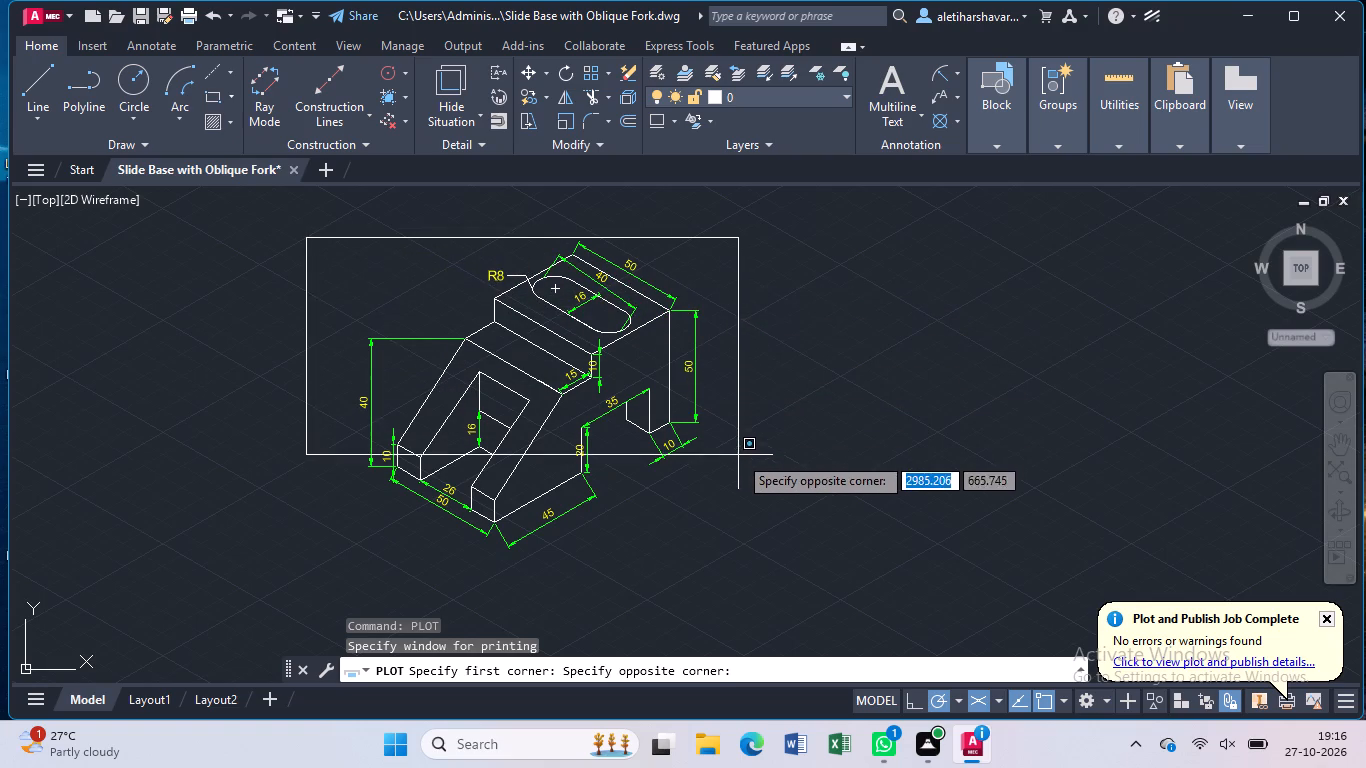
pyautogui.click(758, 556)
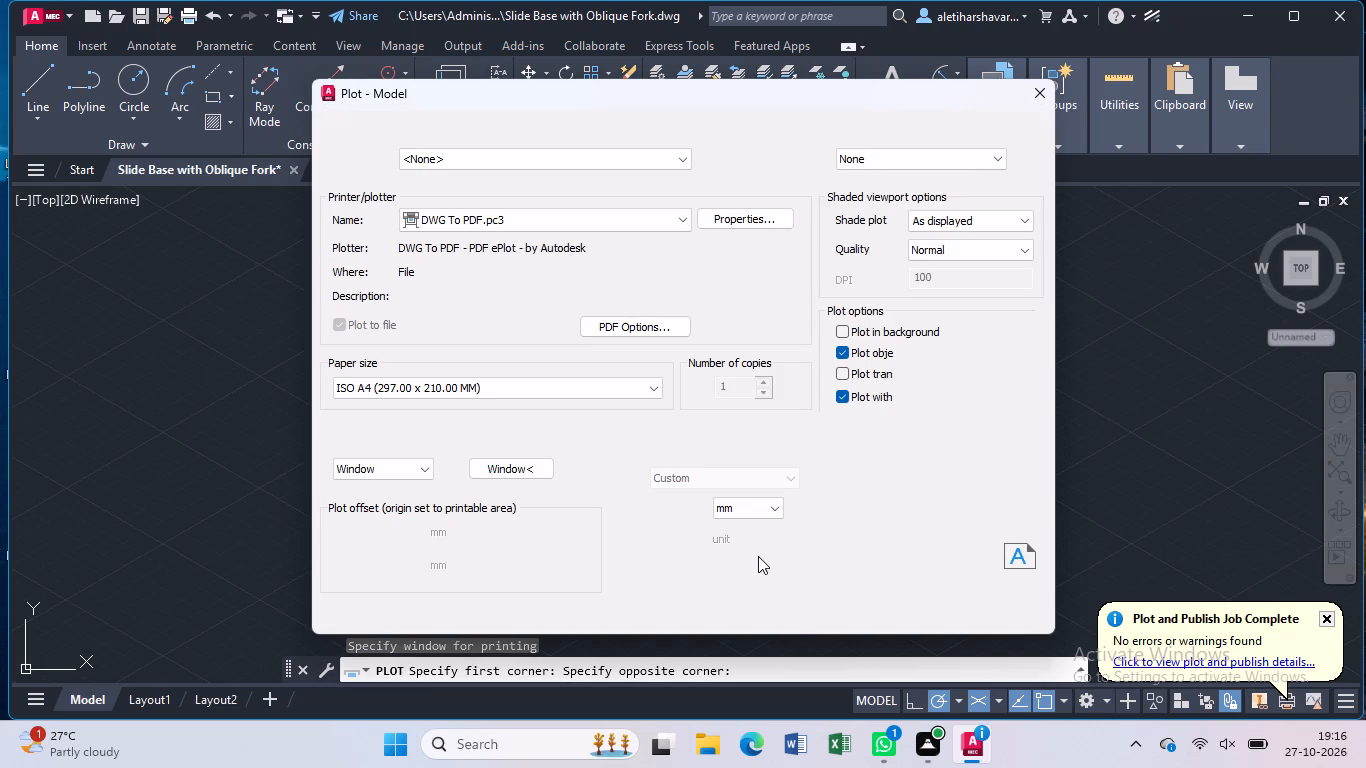
pyautogui.click(794, 610)
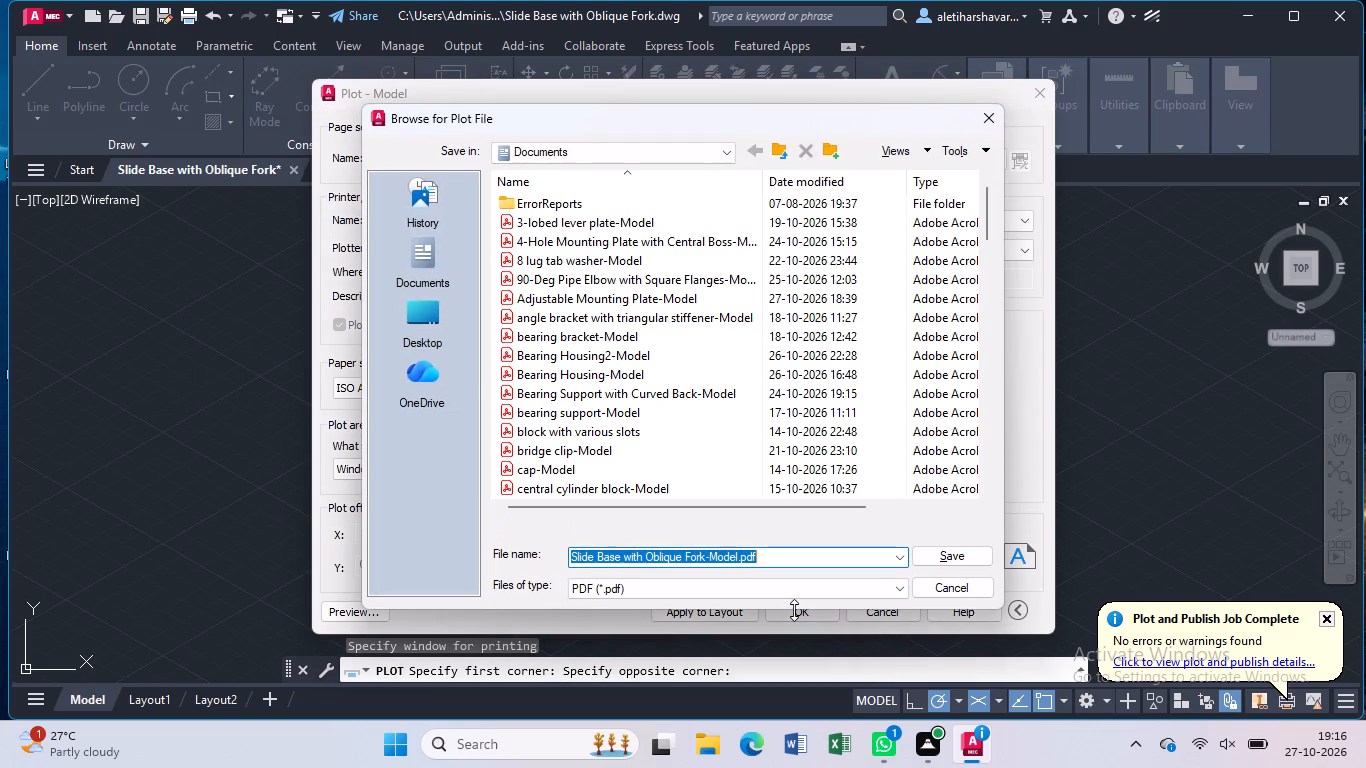
pyautogui.click(932, 561)
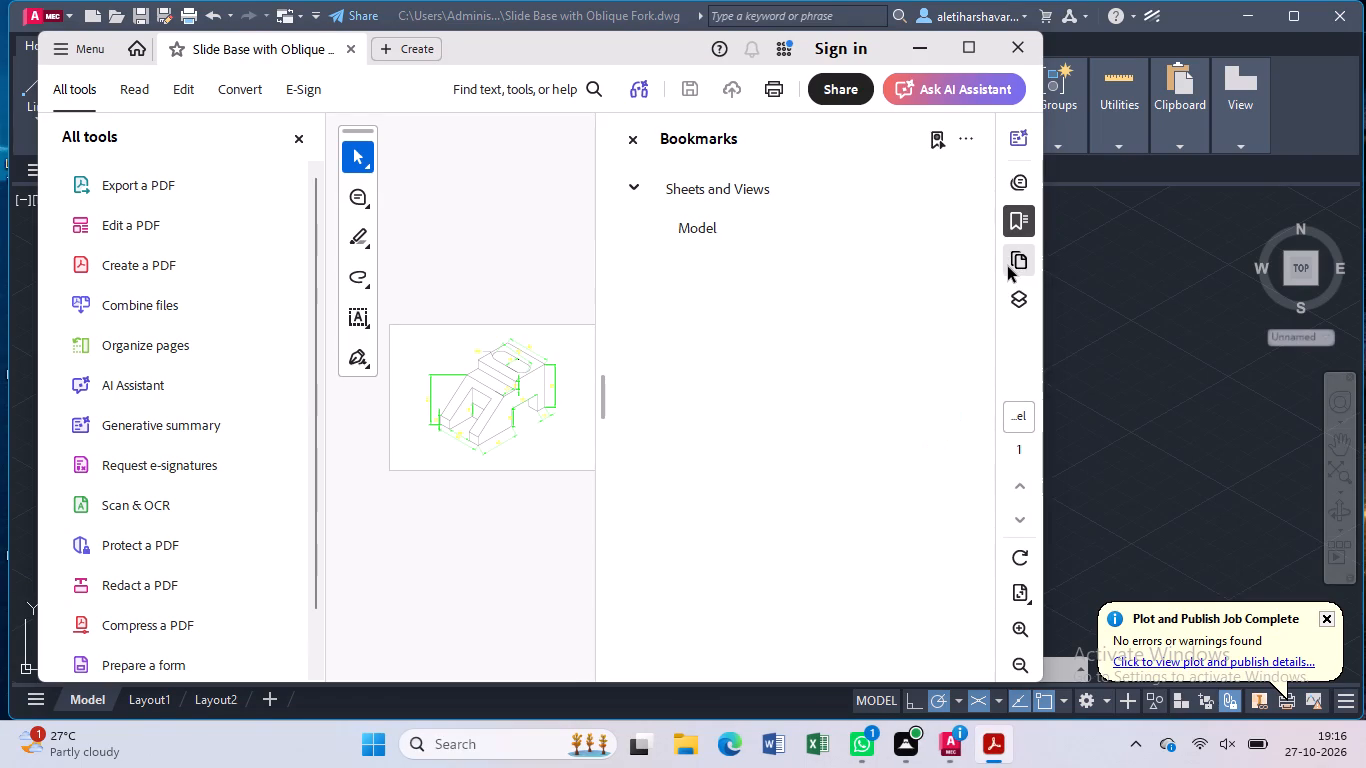
pyautogui.click(1012, 57)
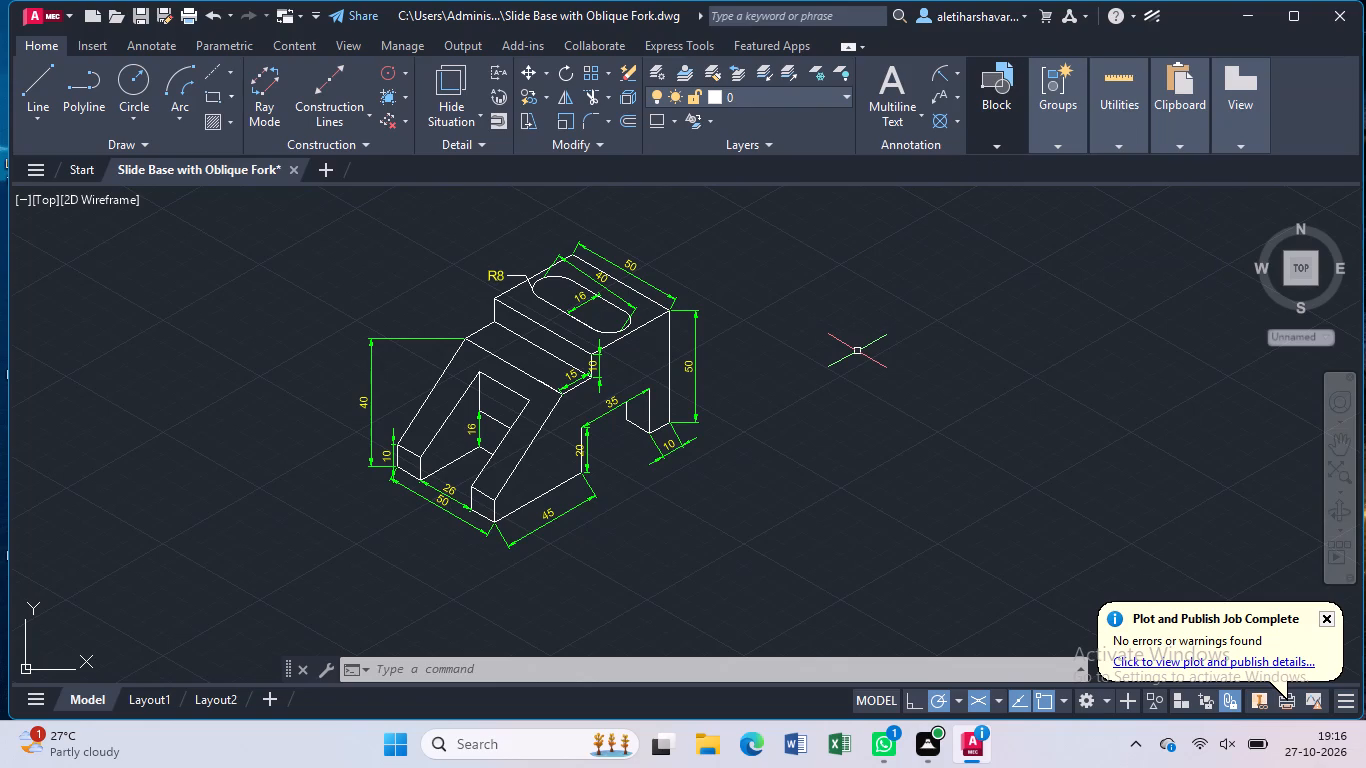
# Turn off log file recording with LOGFILEOFF.
pyautogui.write('lo')
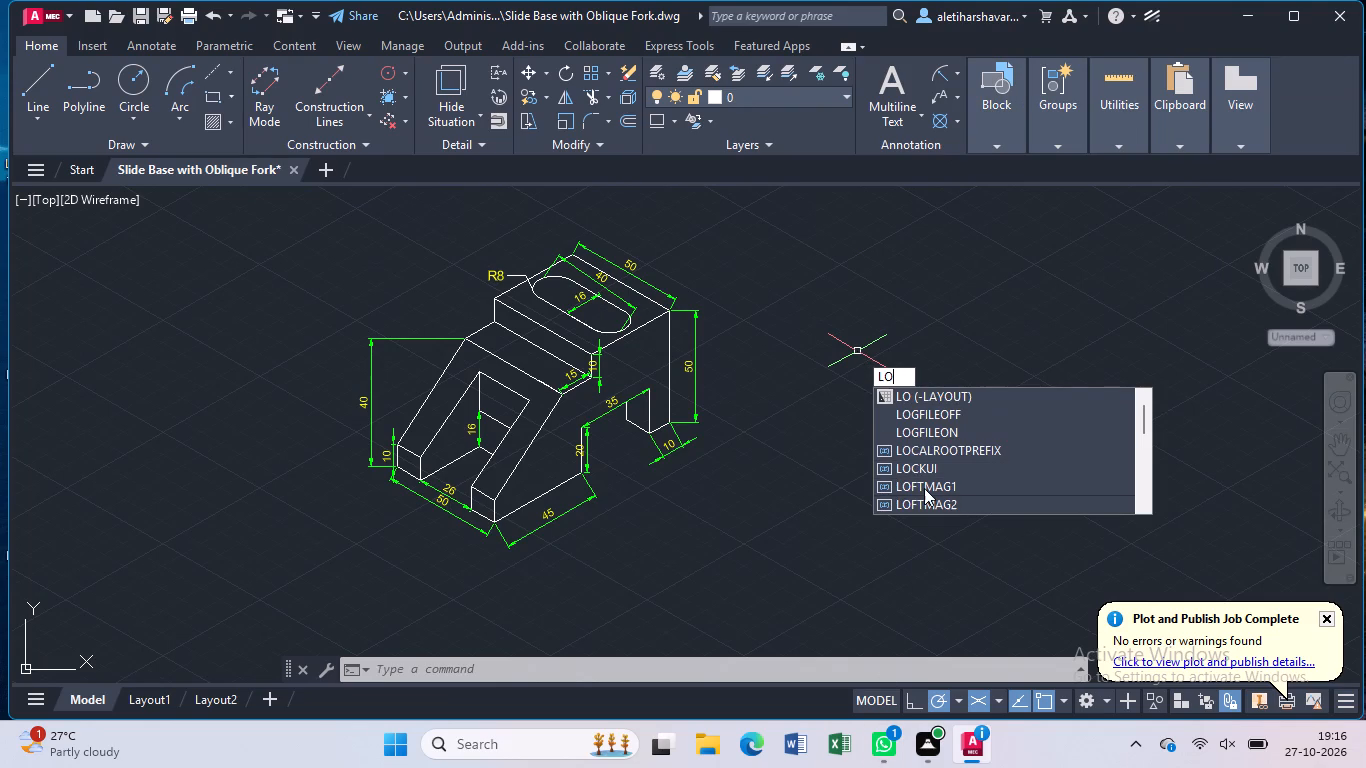
pyautogui.click(931, 419)
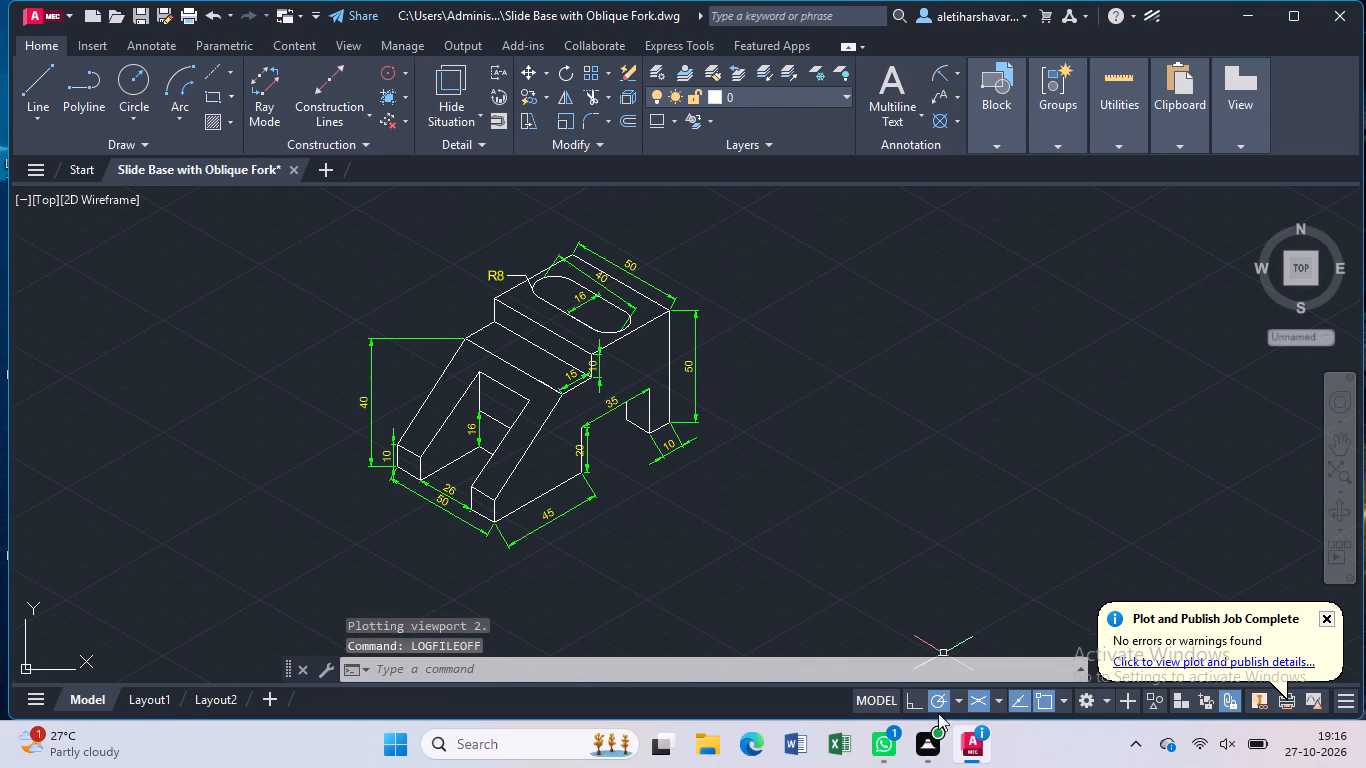